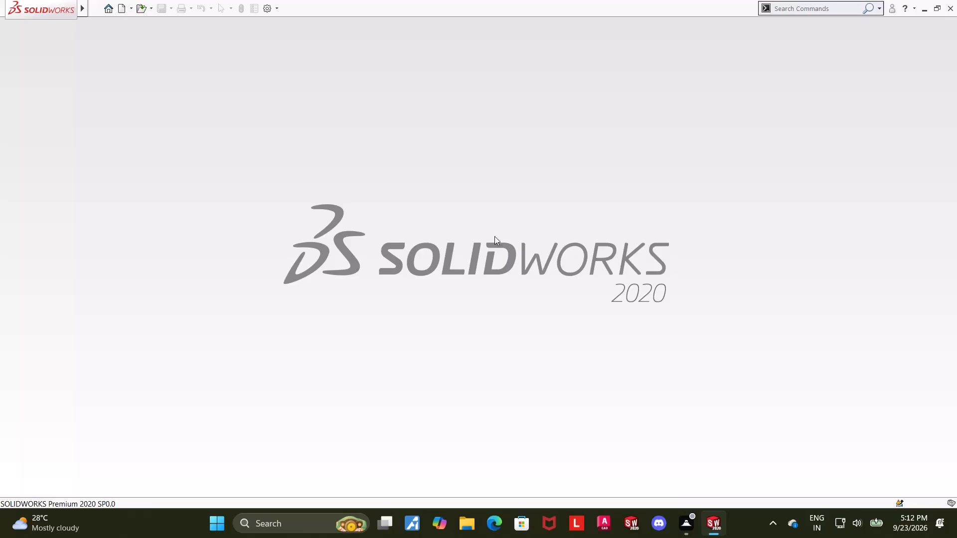
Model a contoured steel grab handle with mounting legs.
Create a new part document.
click(121, 10)
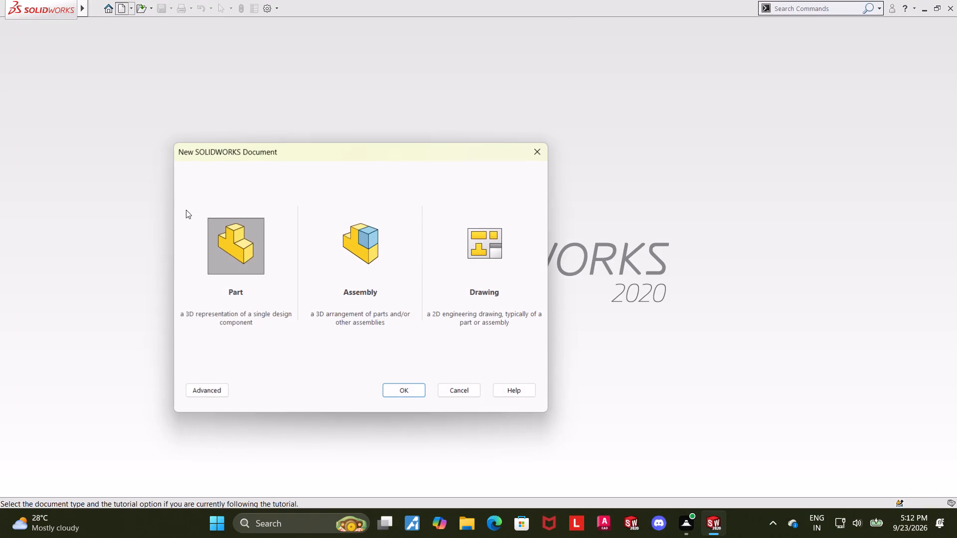
double_click(235, 234)
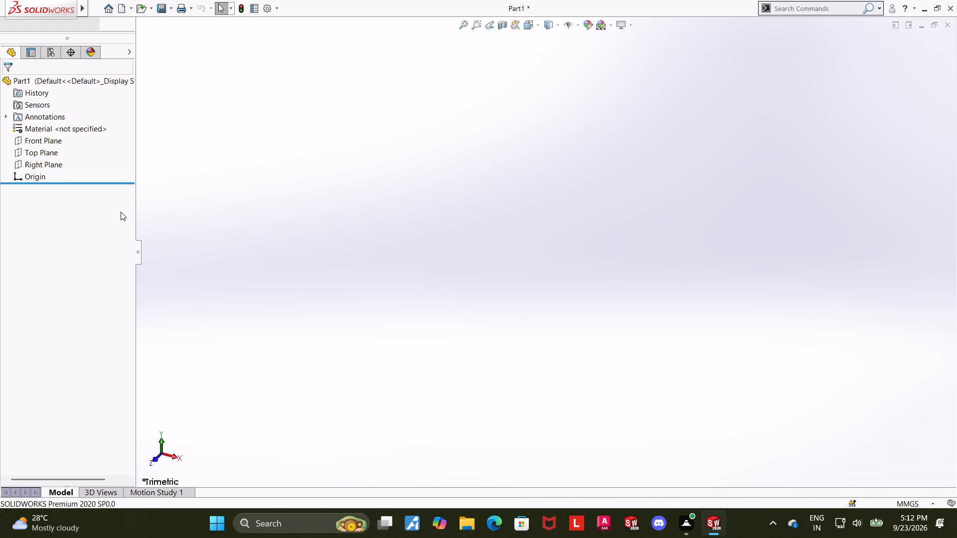
Sketch a center rectangle about 189 by 47 mm on the Front Plane, centred on the origin.
click(74, 184)
click(80, 171)
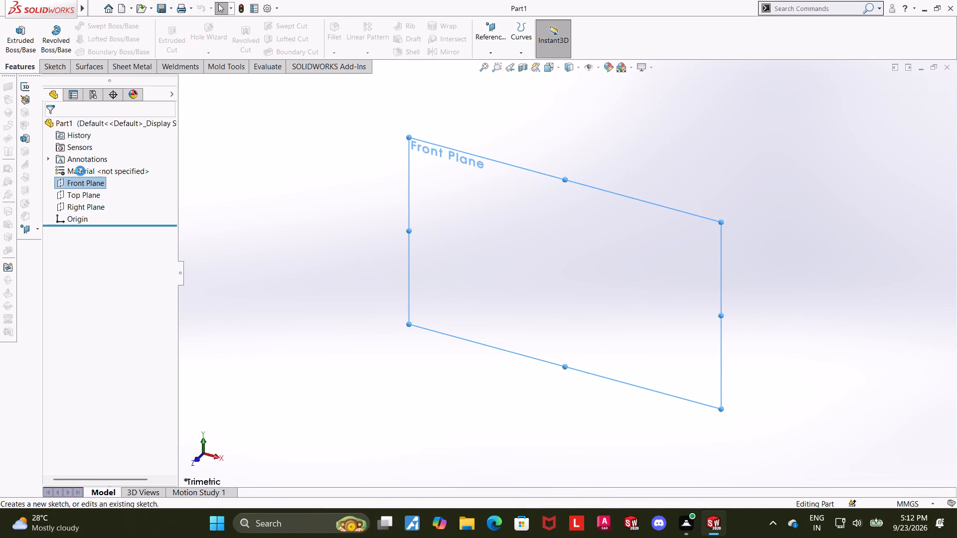
click(96, 41)
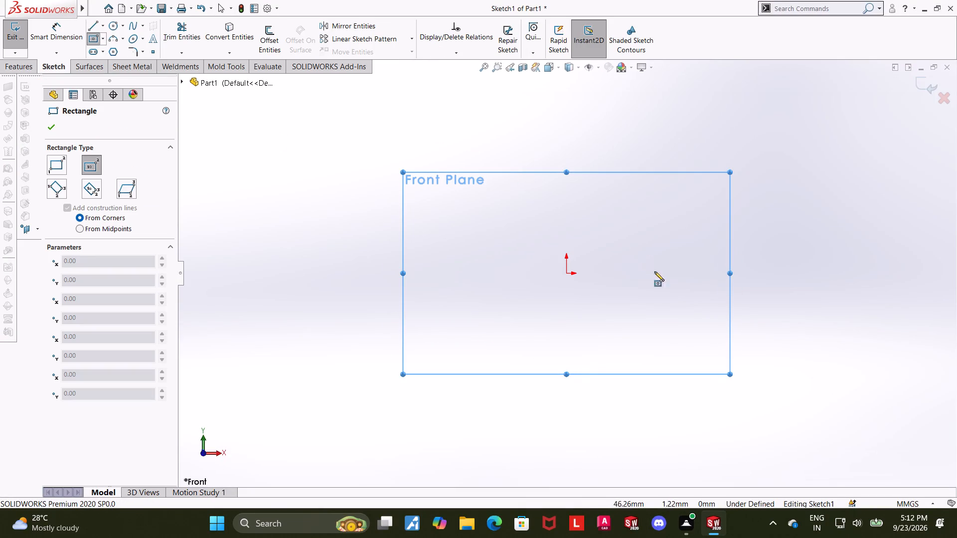
click(565, 273)
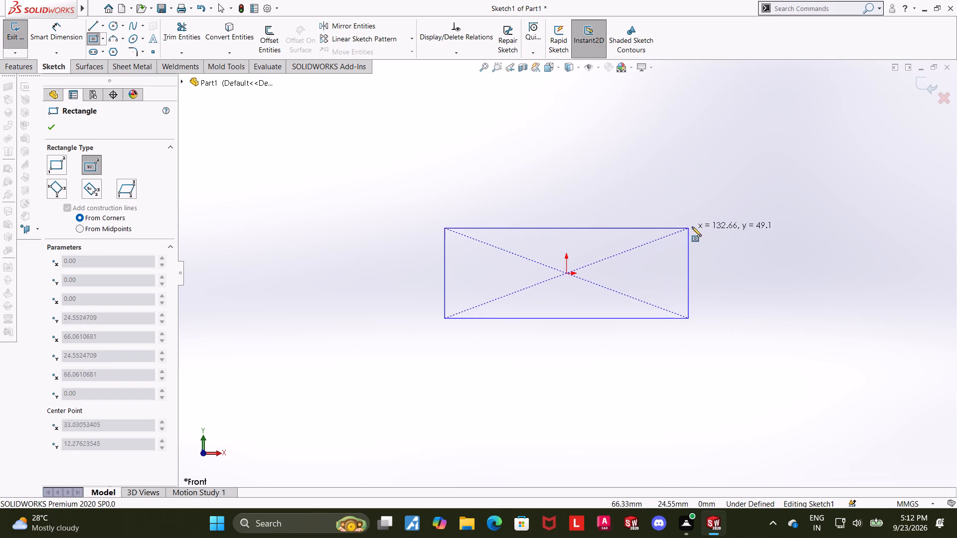
click(740, 230)
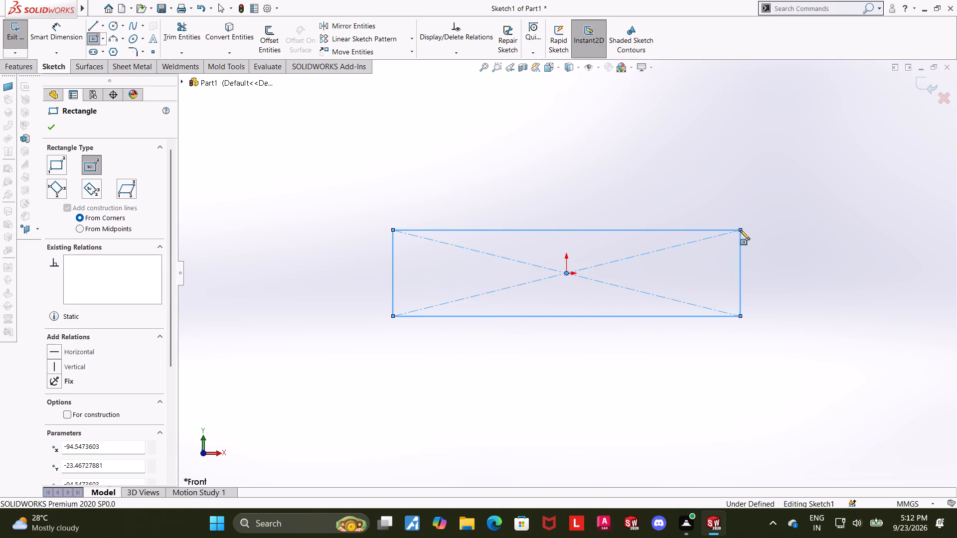
key(Escape)
Dimension the rectangle 114 mm wide and 25 mm high, and exit the sketch.
click(59, 29)
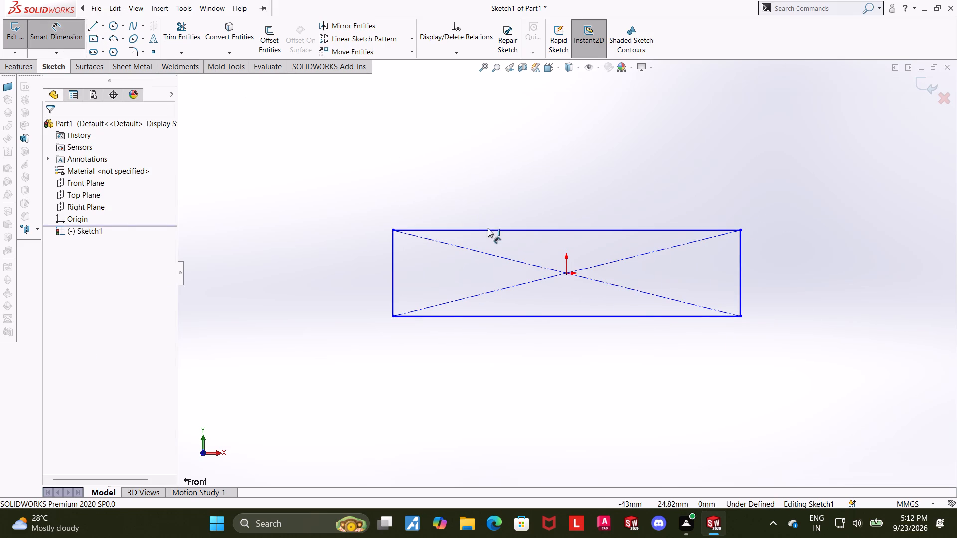
click(488, 228)
click(492, 201)
text(114)
key(Return)
key(Escape)
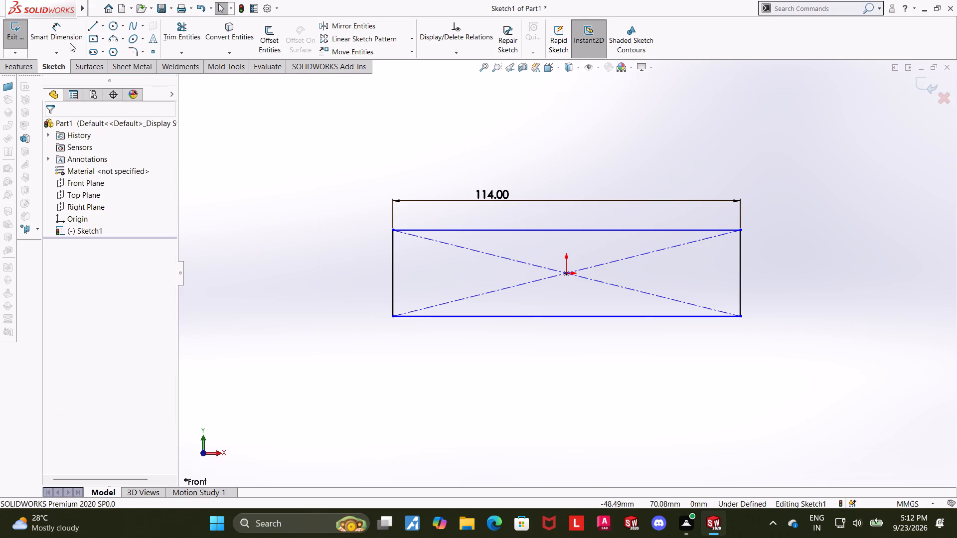
click(59, 37)
click(393, 254)
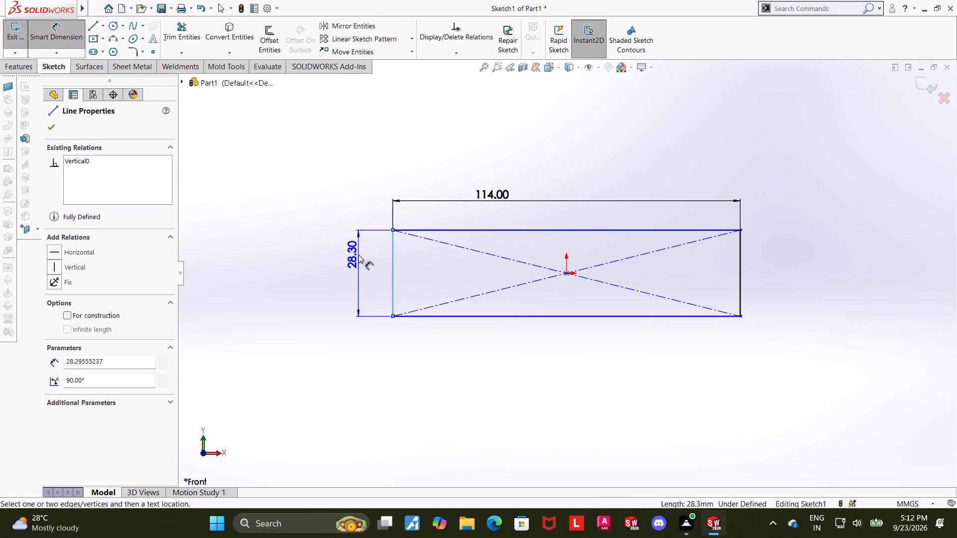
click(358, 255)
text(25)
key(Return)
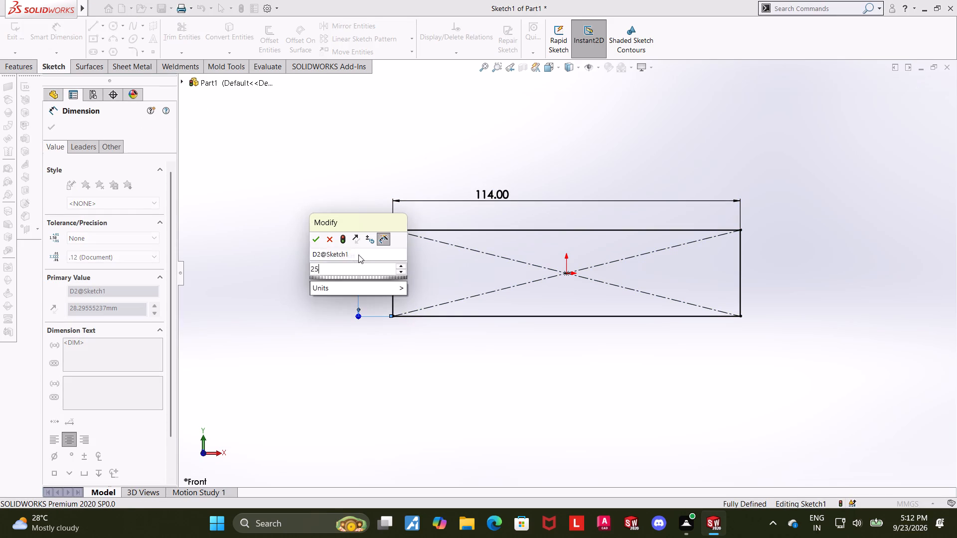
key(Escape)
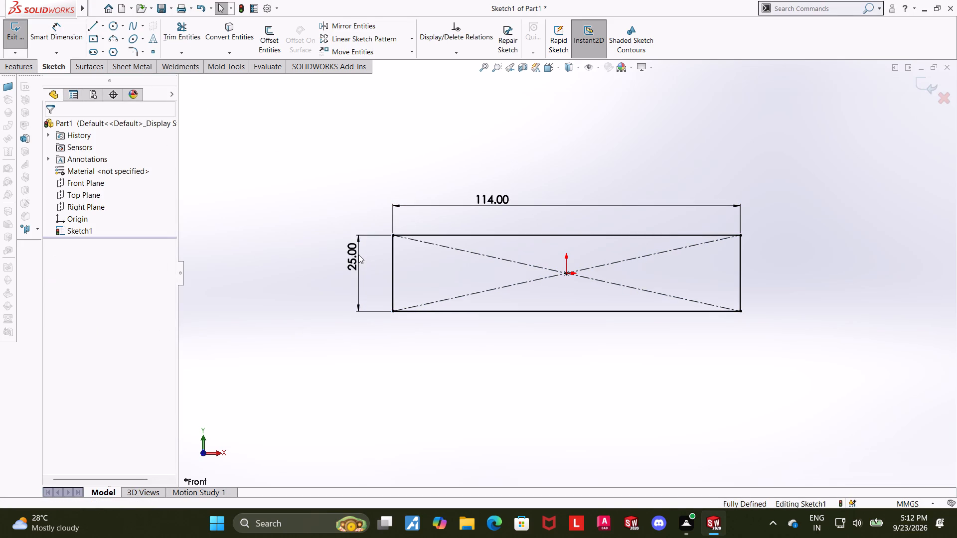
click(919, 86)
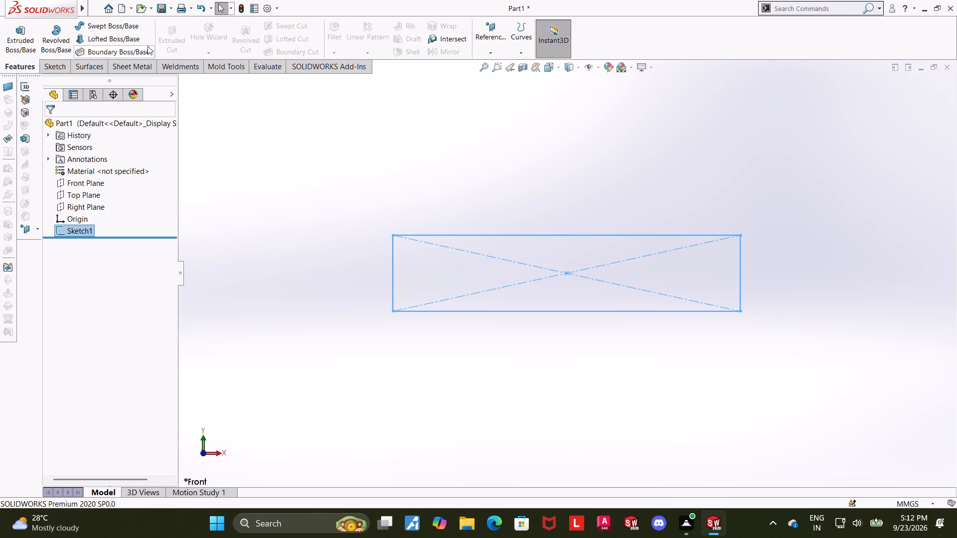
Extrude the rectangle as a blind boss 10 mm deep.
click(23, 38)
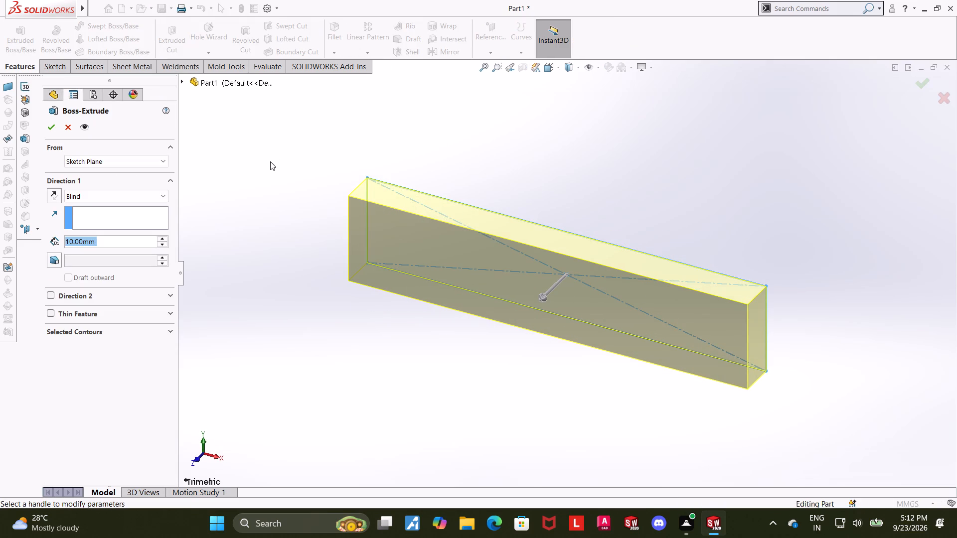
key(q)
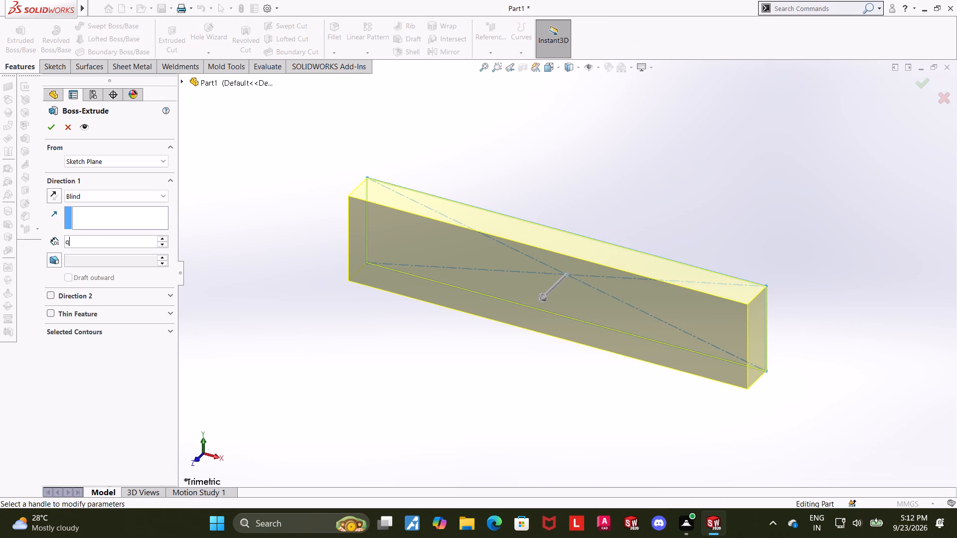
key(BackSpace)
text(10)
key(Return)
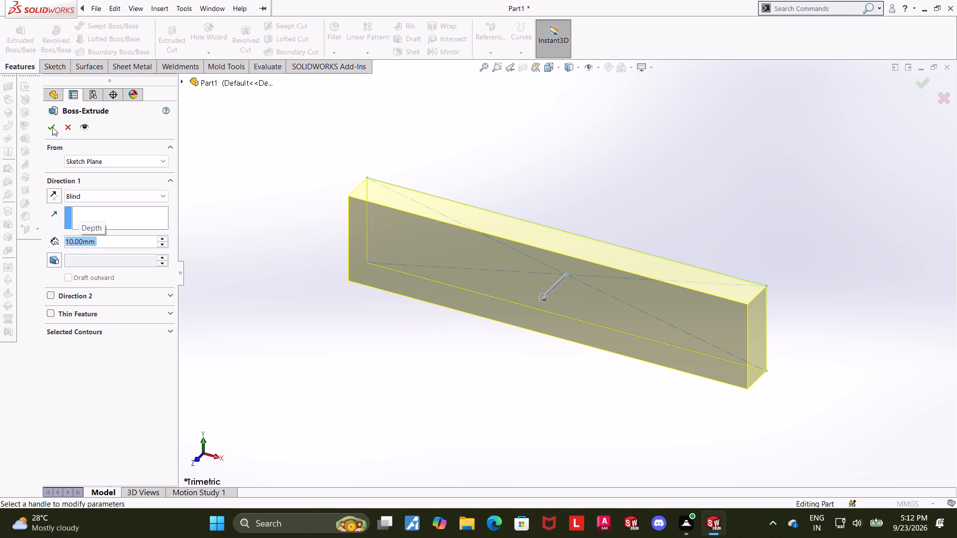
click(52, 127)
click(273, 146)
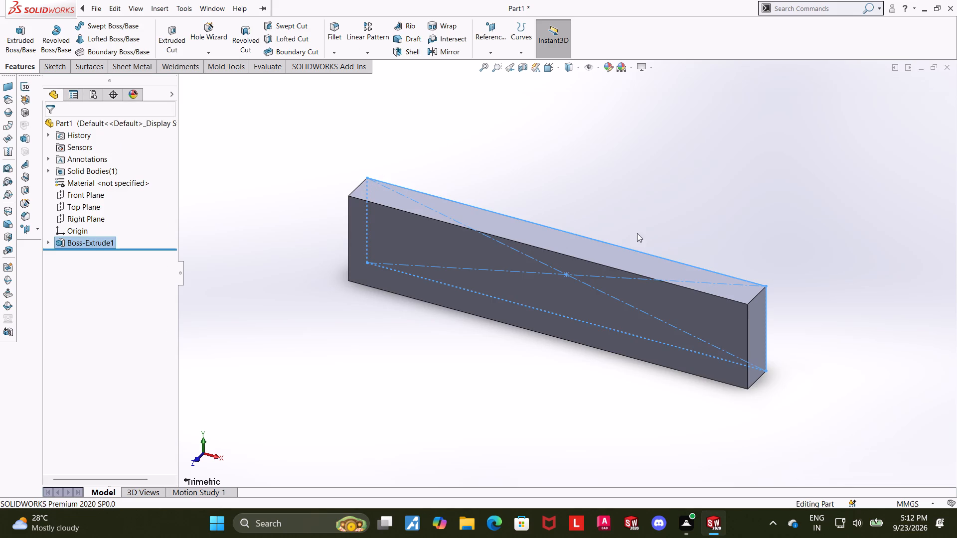
Start a new sketch on the block's large front face.
middle_drag(700, 257, 695, 258)
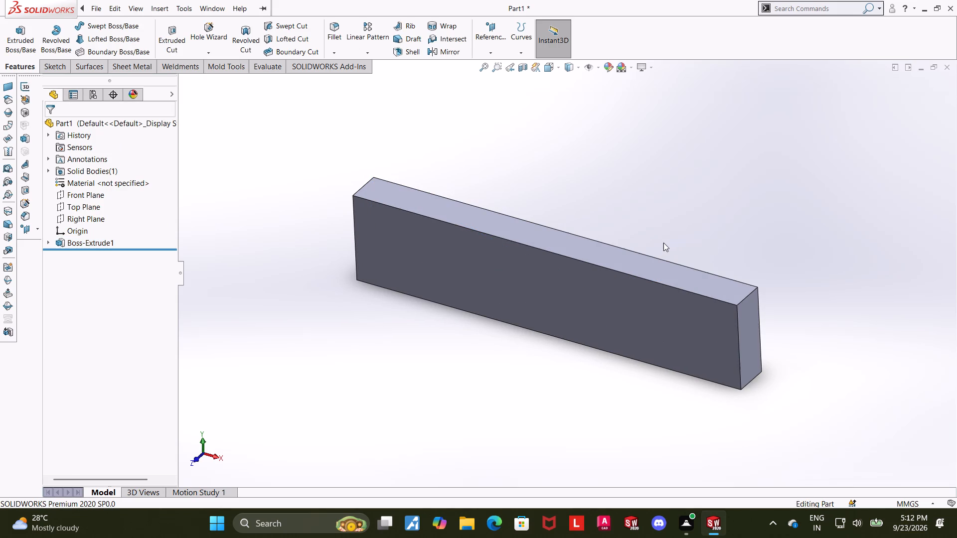
click(660, 320)
click(701, 292)
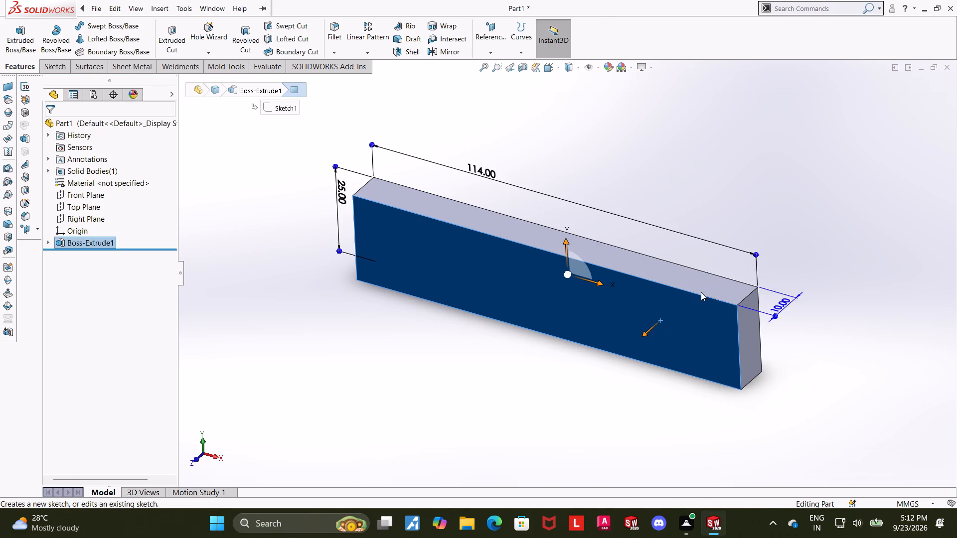
click(84, 254)
click(113, 241)
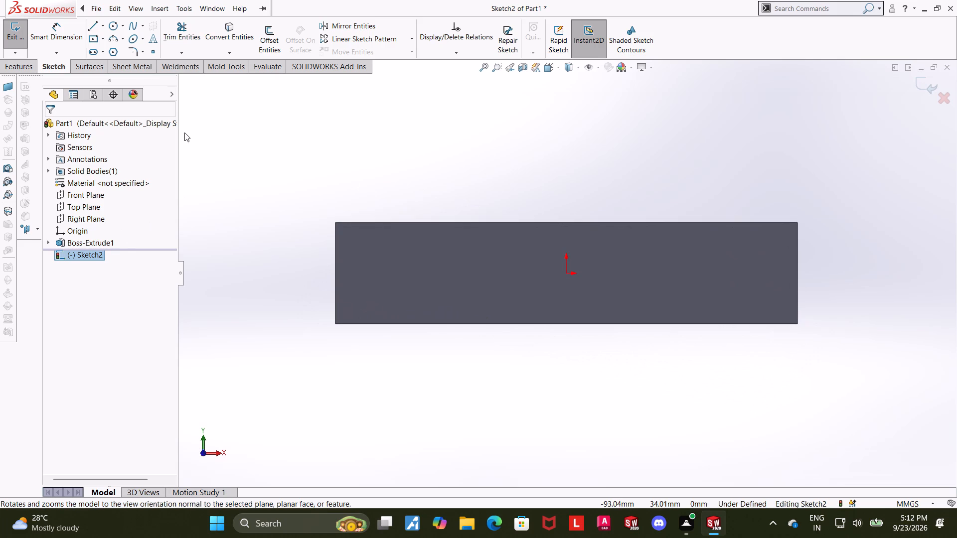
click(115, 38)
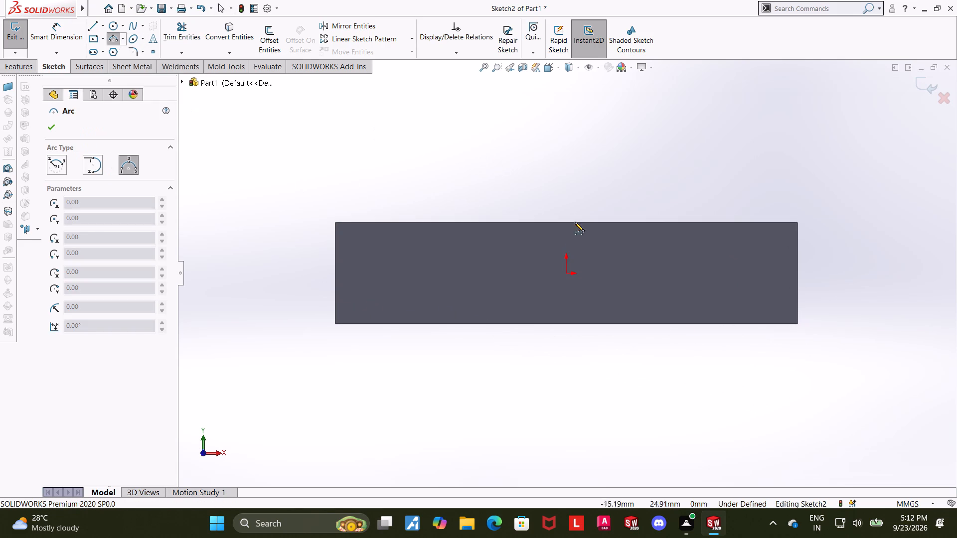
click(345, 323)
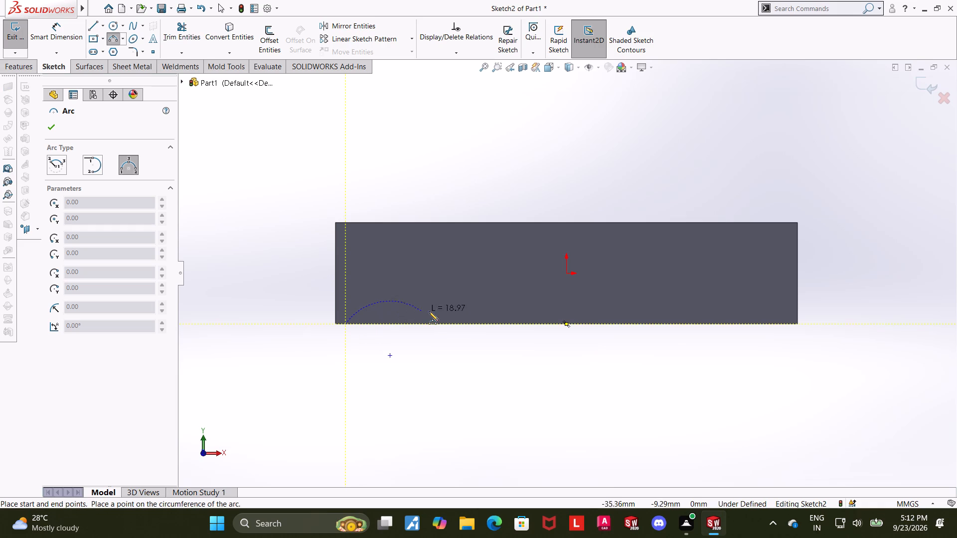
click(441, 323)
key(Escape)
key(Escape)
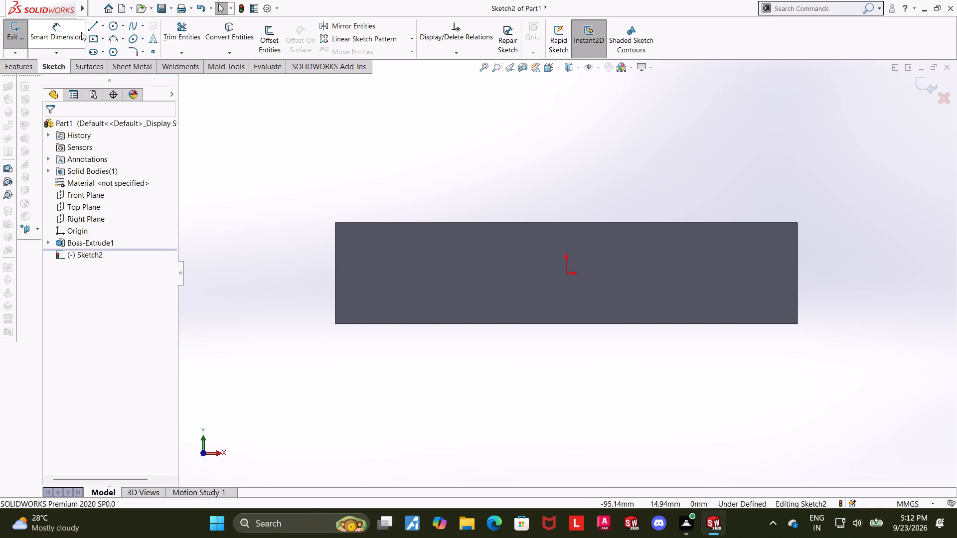
Sketch an upward-bulging 3-point arc with radius about 14 mm, both ends on the face's bottom edge near its left end.
click(109, 39)
click(355, 323)
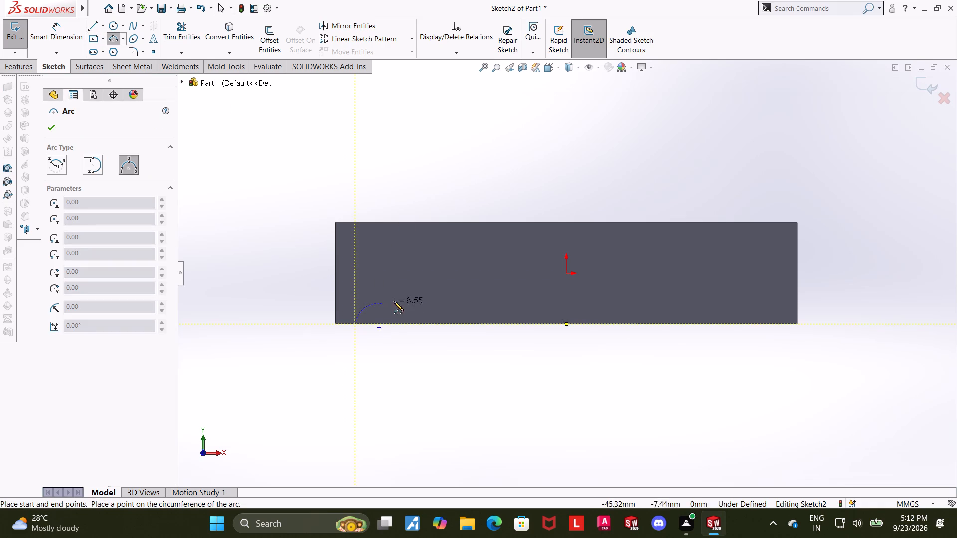
click(435, 322)
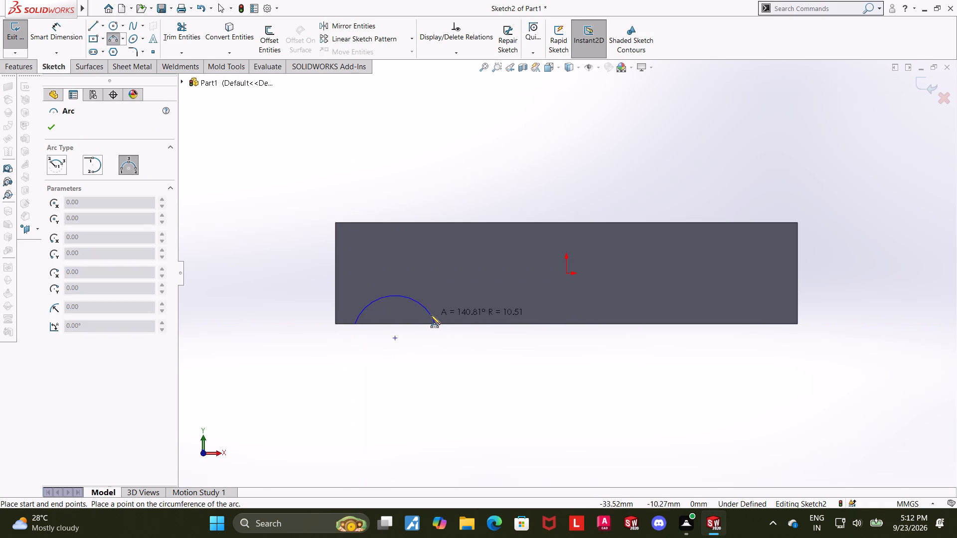
click(428, 319)
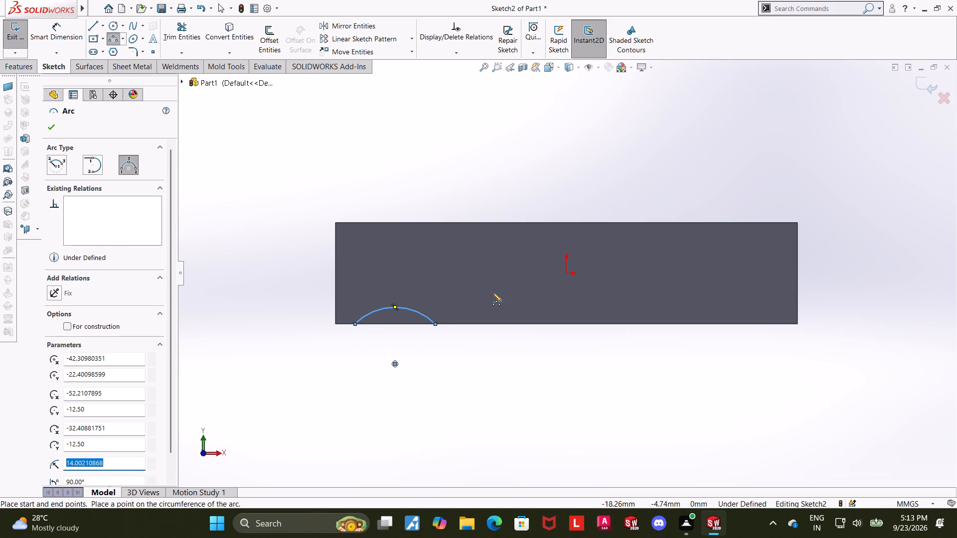
key(Escape)
Dimension the arc's left endpoint 3 mm from the block's left edge.
click(44, 33)
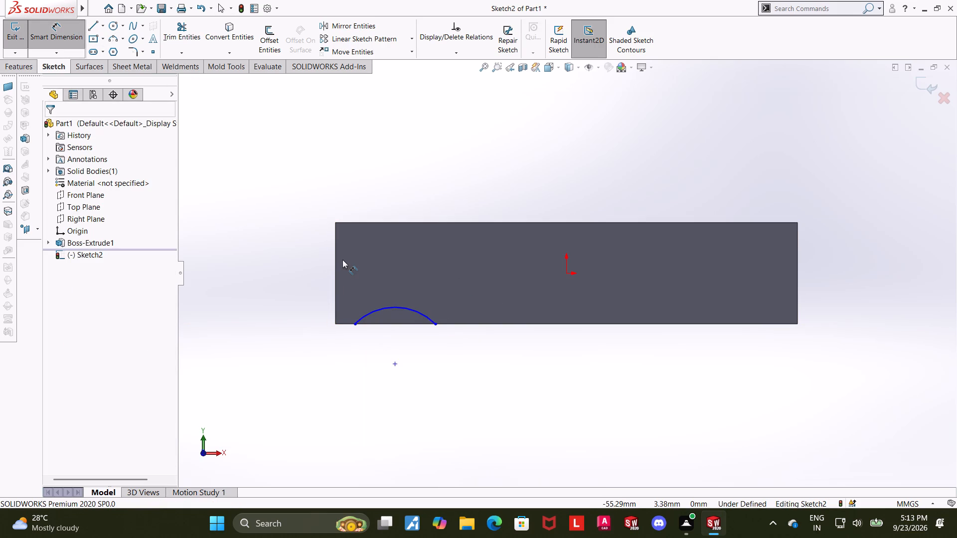
click(354, 325)
click(334, 311)
click(348, 291)
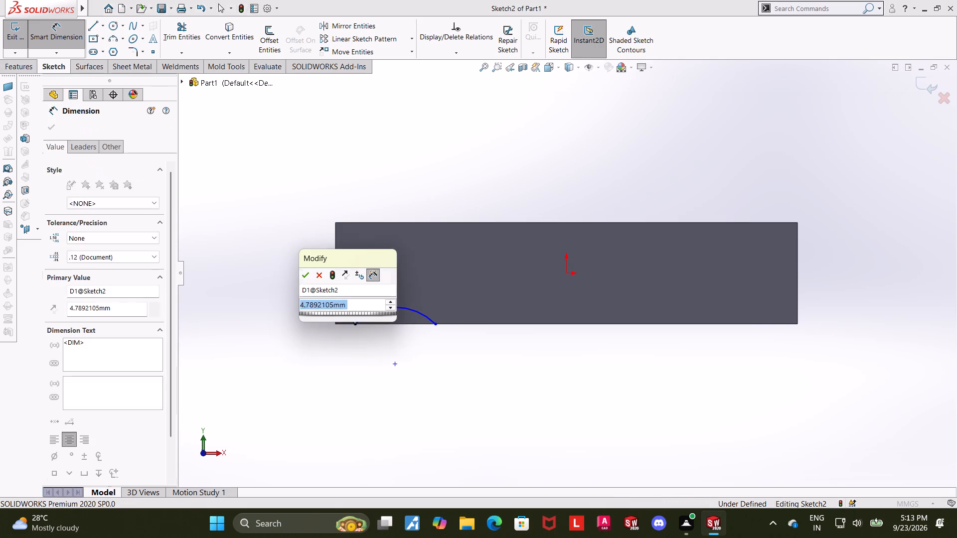
key(3)
key(Return)
key(Escape)
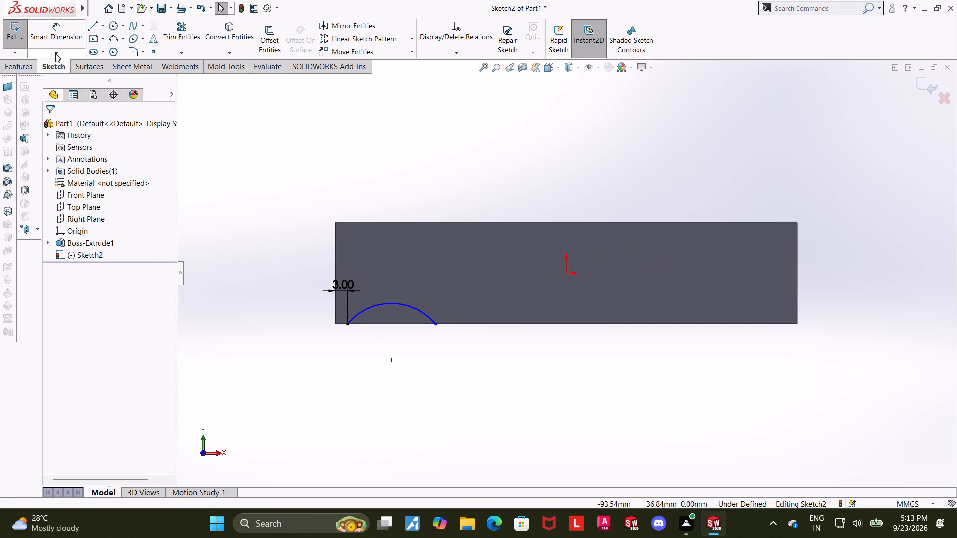
Dimension the arc's radius as 20 mm and reposition the dimension text above the arc.
click(45, 34)
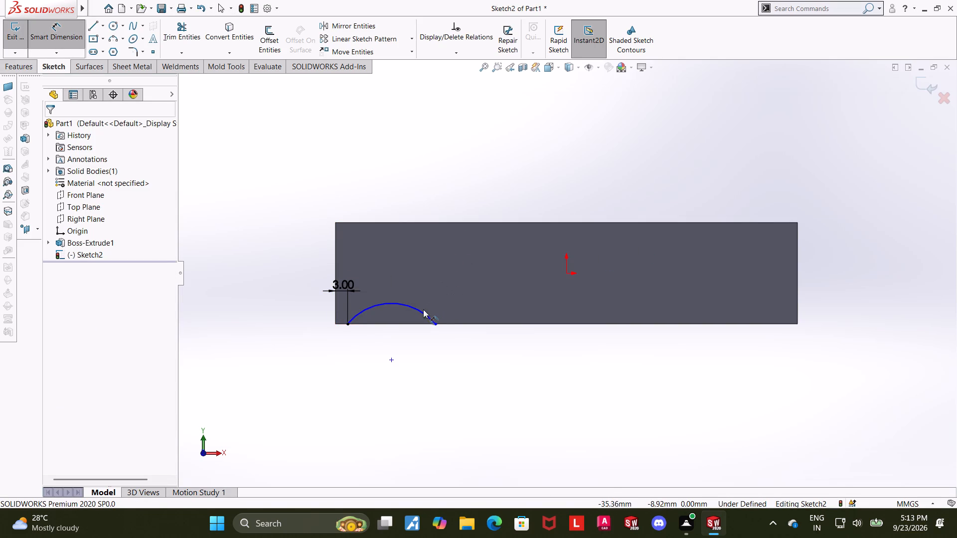
click(421, 312)
click(434, 299)
text(20)
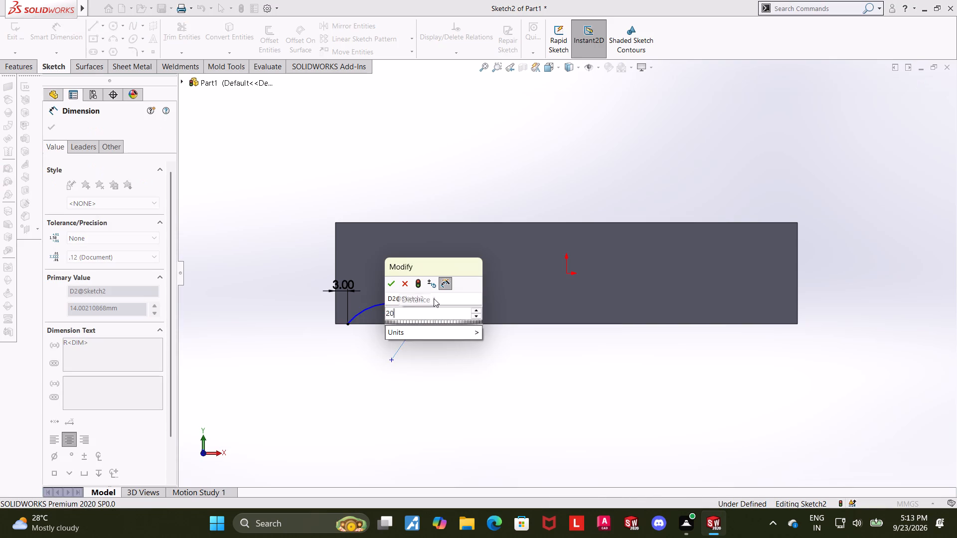
key(Return)
key(Escape)
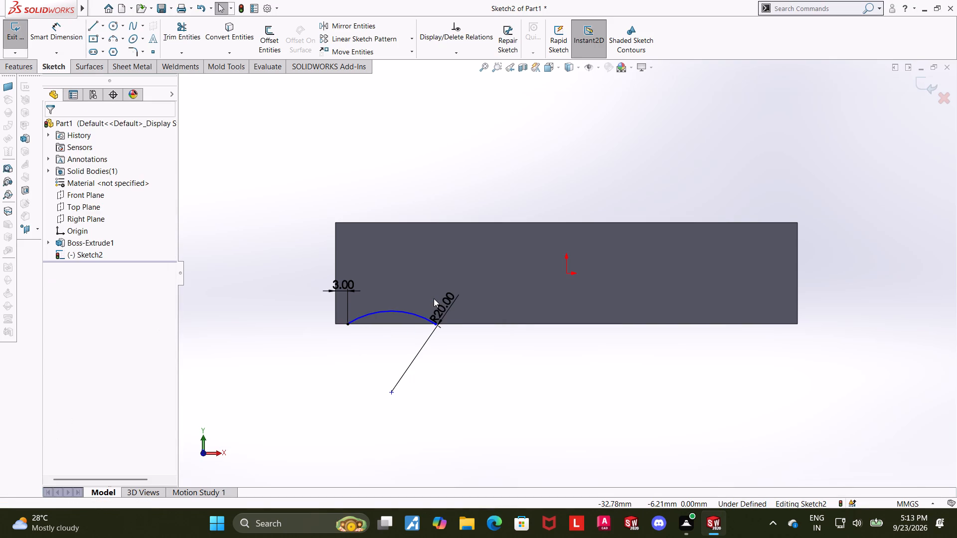
drag(440, 304, 412, 290)
click(306, 181)
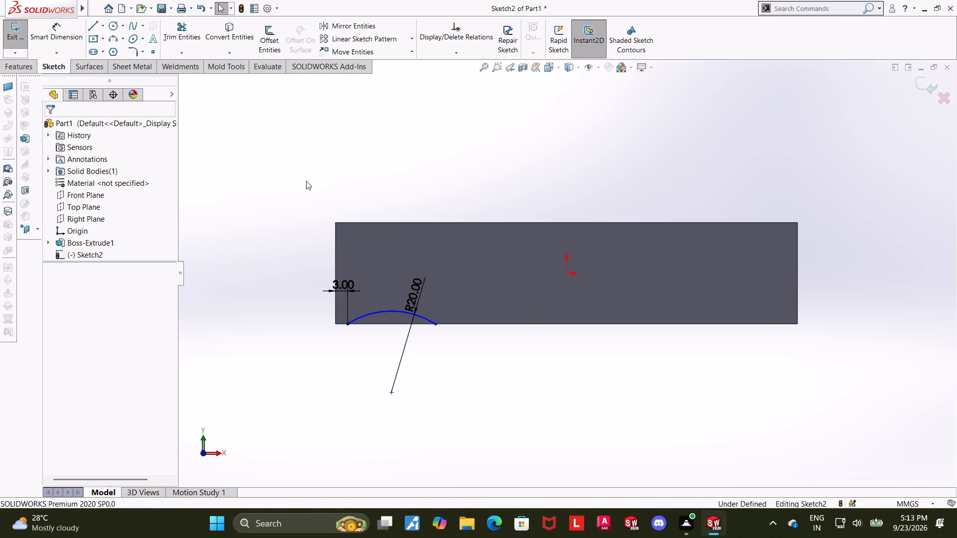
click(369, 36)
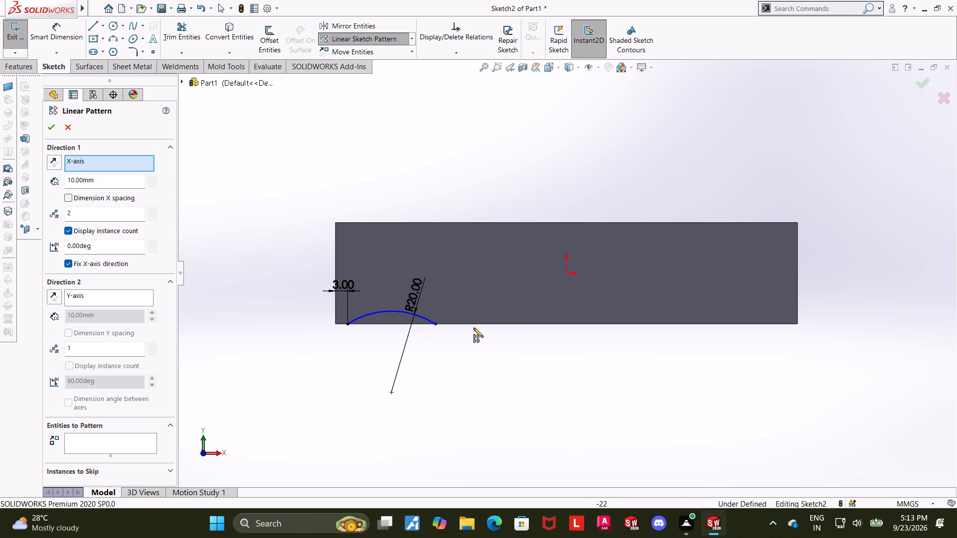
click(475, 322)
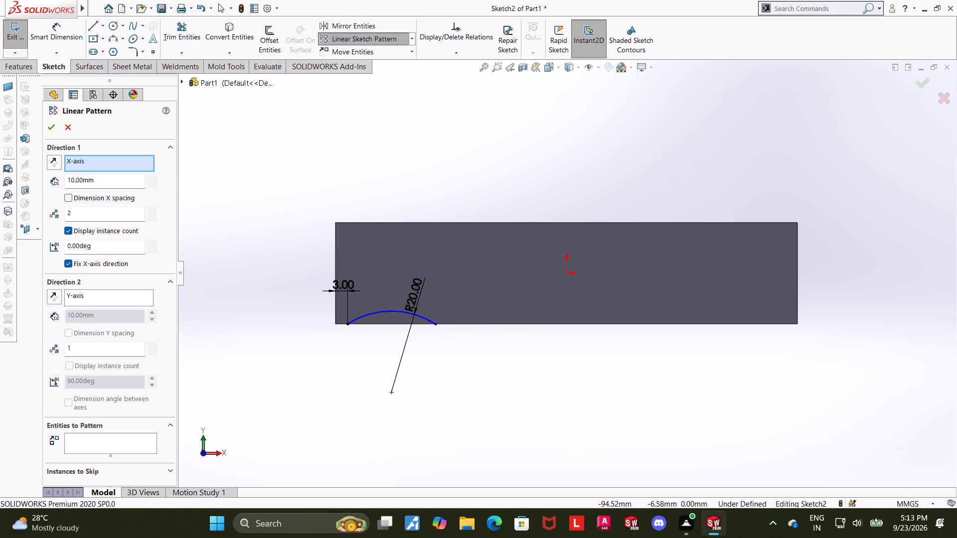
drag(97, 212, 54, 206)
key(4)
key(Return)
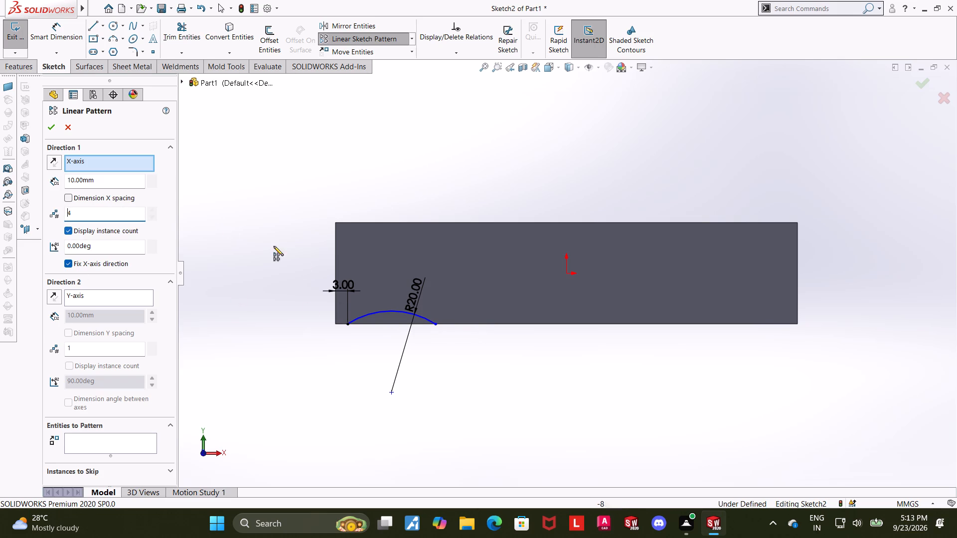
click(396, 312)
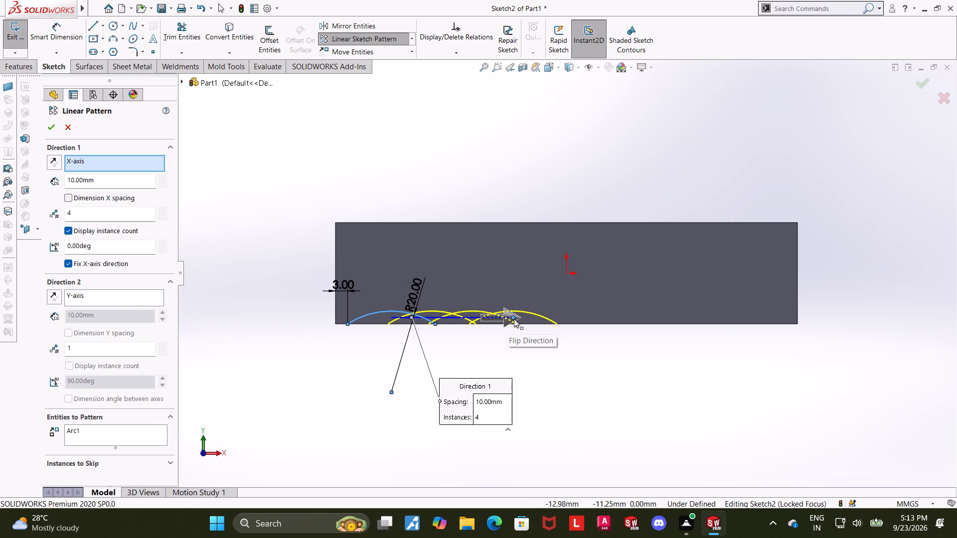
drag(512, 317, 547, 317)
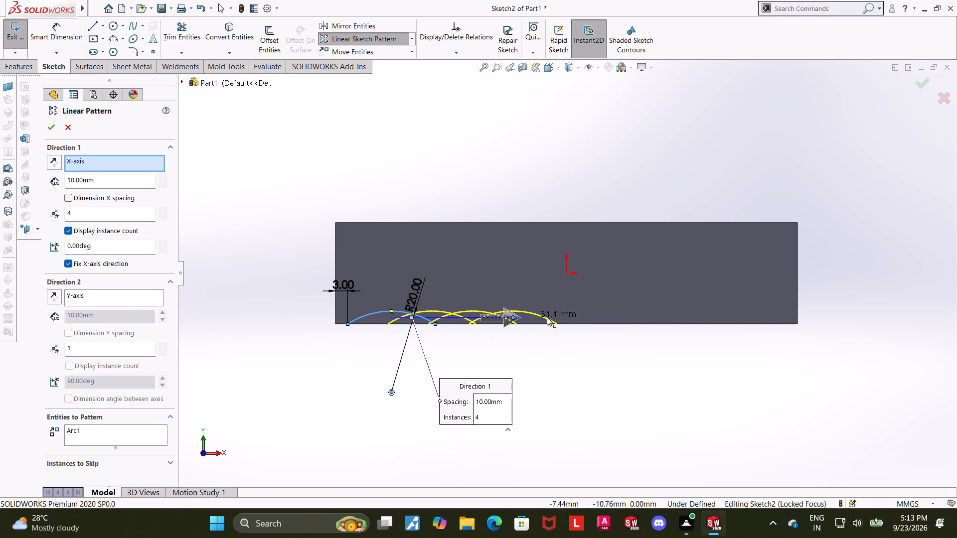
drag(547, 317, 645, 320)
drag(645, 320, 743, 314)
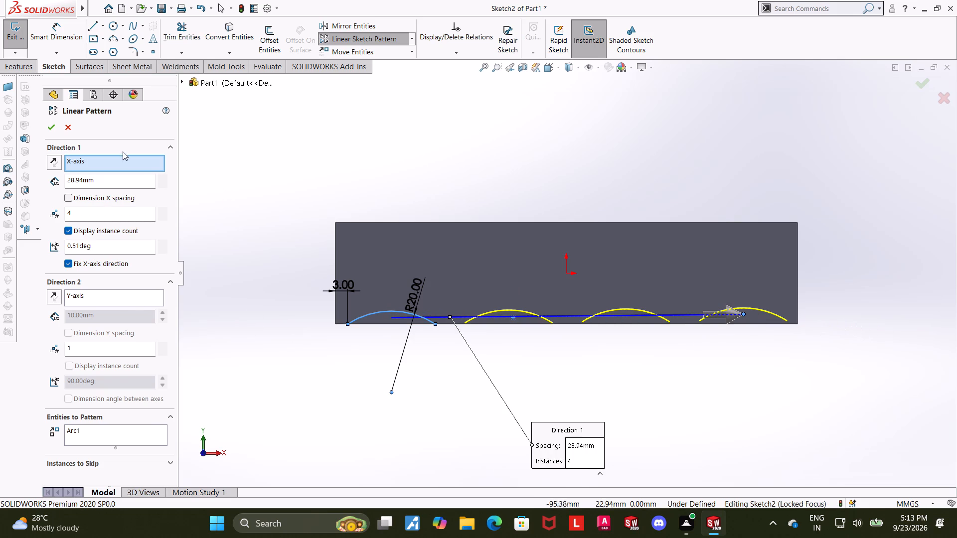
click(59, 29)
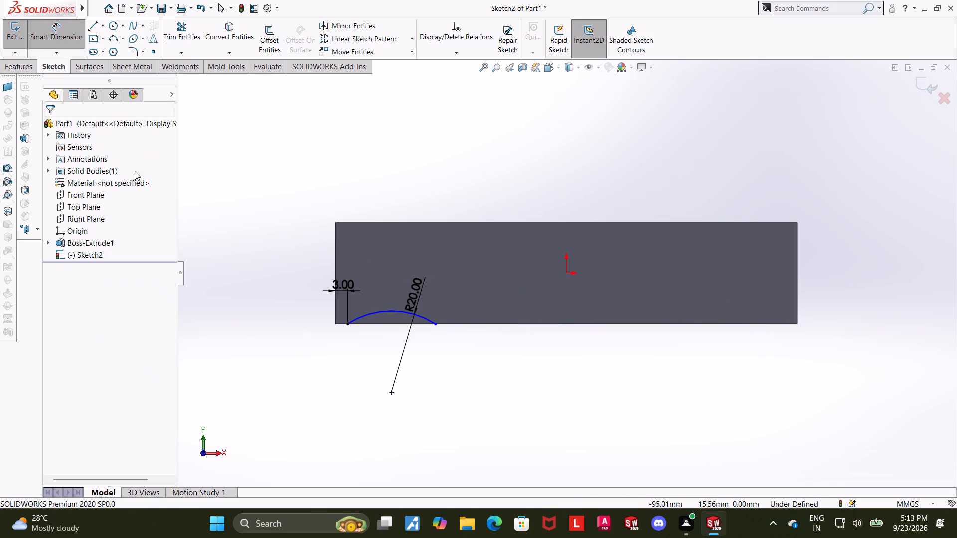
Start a linear sketch pattern of the R20 arc along the X-axis with 4 instances at a 0° angle.
click(337, 37)
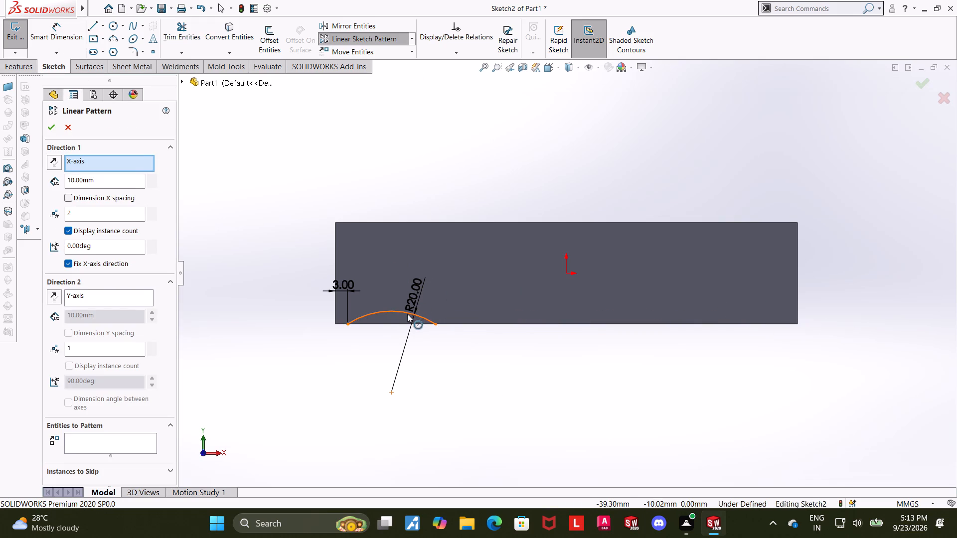
click(407, 313)
drag(431, 316, 486, 319)
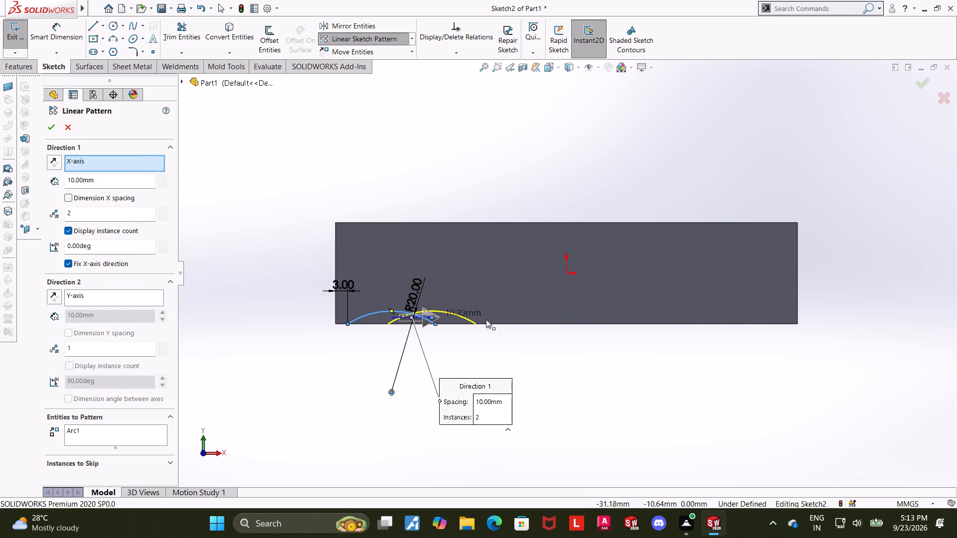
drag(486, 319, 688, 318)
drag(109, 248, 15, 243)
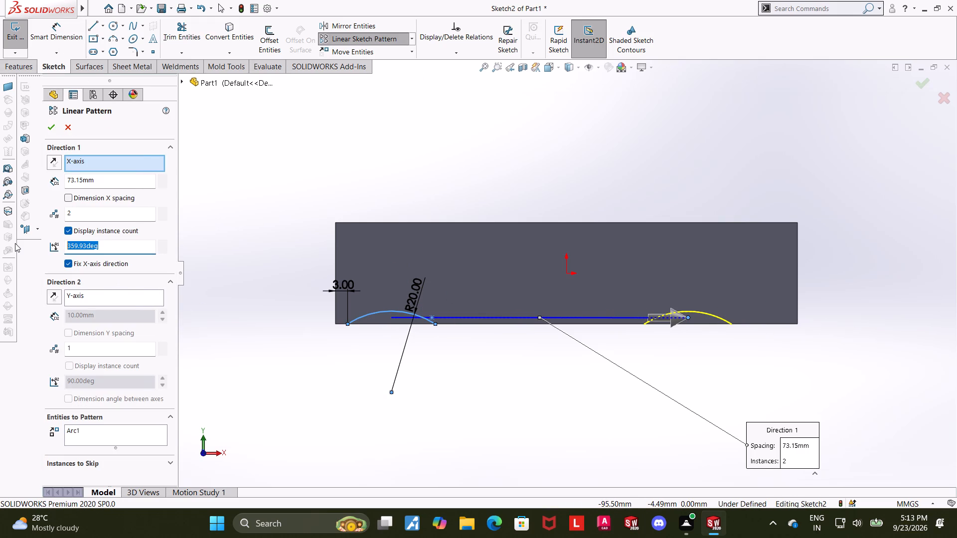
drag(15, 243, 15, 243)
key(4)
key(Return)
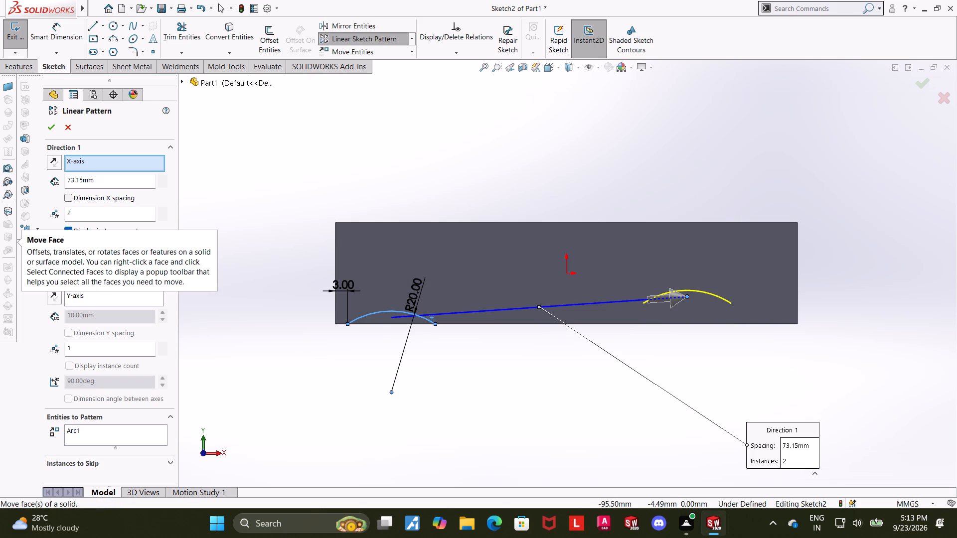
key(ctrl+z)
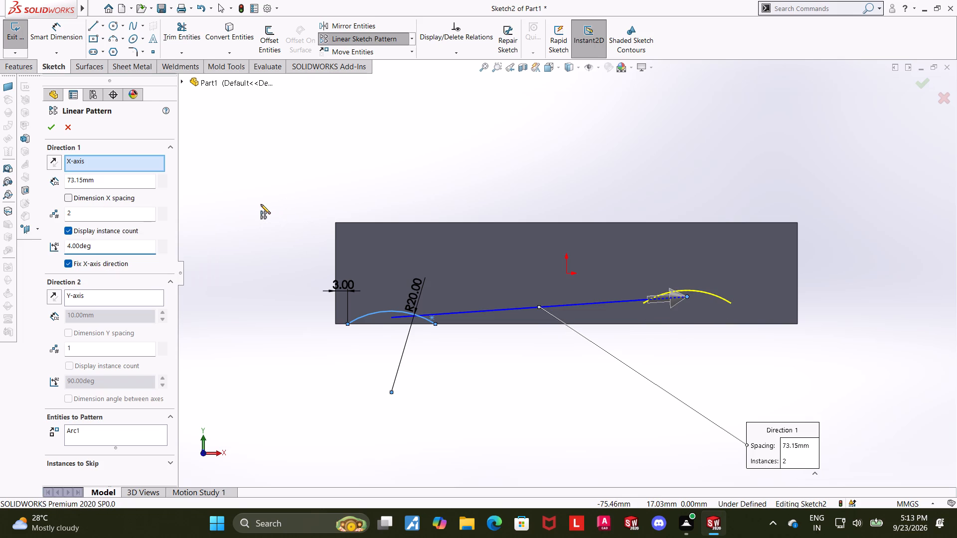
key(ctrl+z)
drag(102, 245, 2, 244)
key(0)
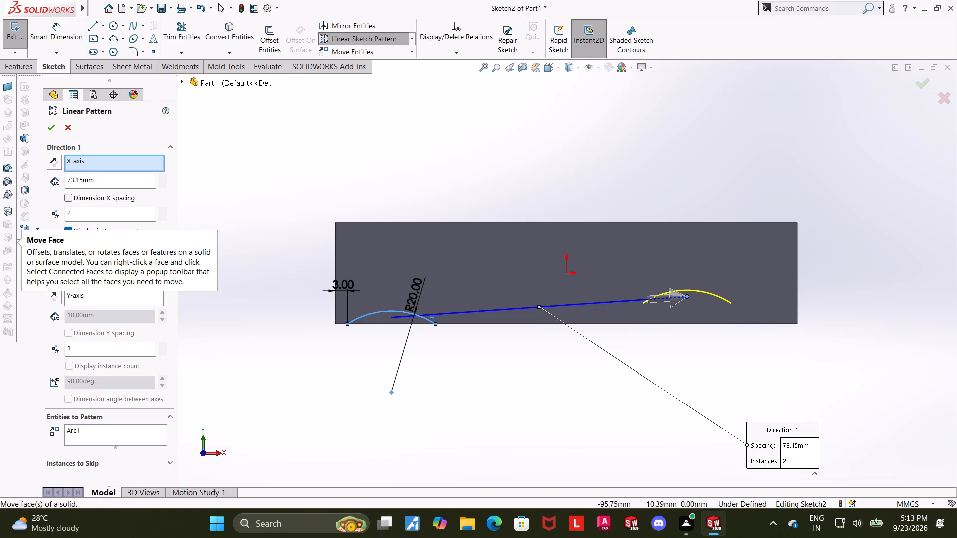
key(Return)
drag(104, 211, 41, 210)
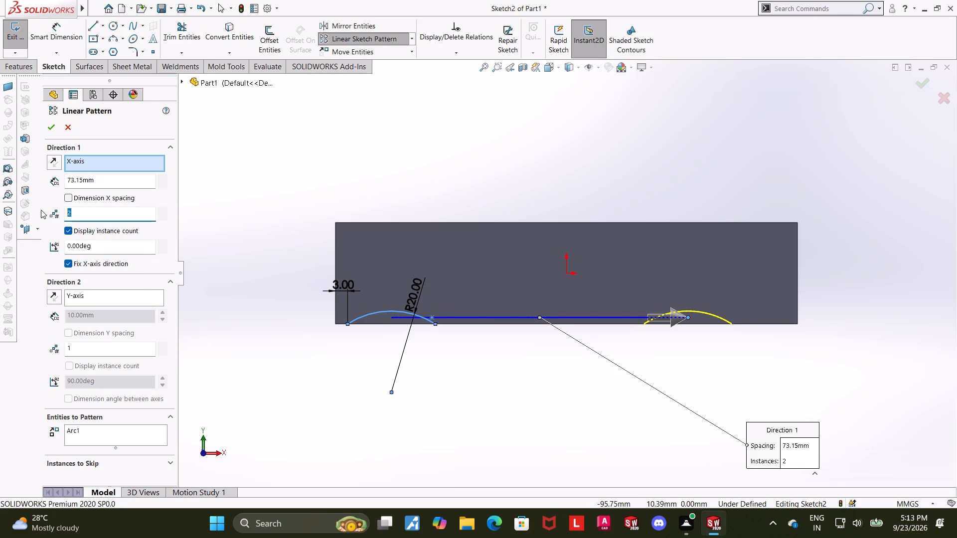
key(4)
key(Return)
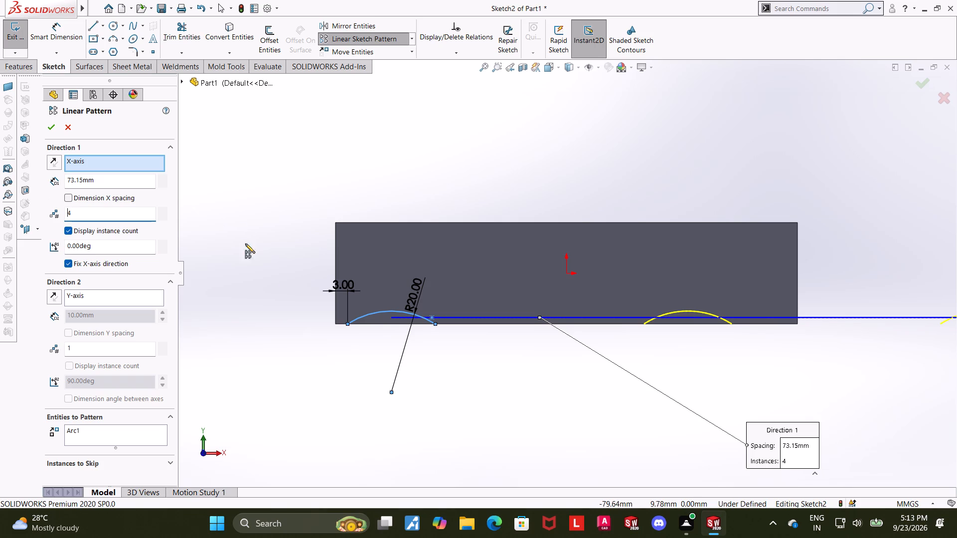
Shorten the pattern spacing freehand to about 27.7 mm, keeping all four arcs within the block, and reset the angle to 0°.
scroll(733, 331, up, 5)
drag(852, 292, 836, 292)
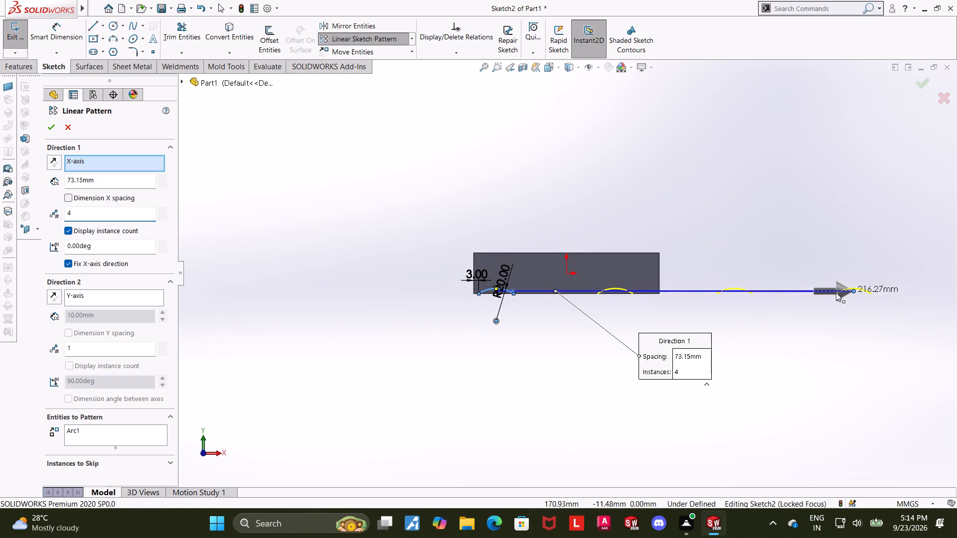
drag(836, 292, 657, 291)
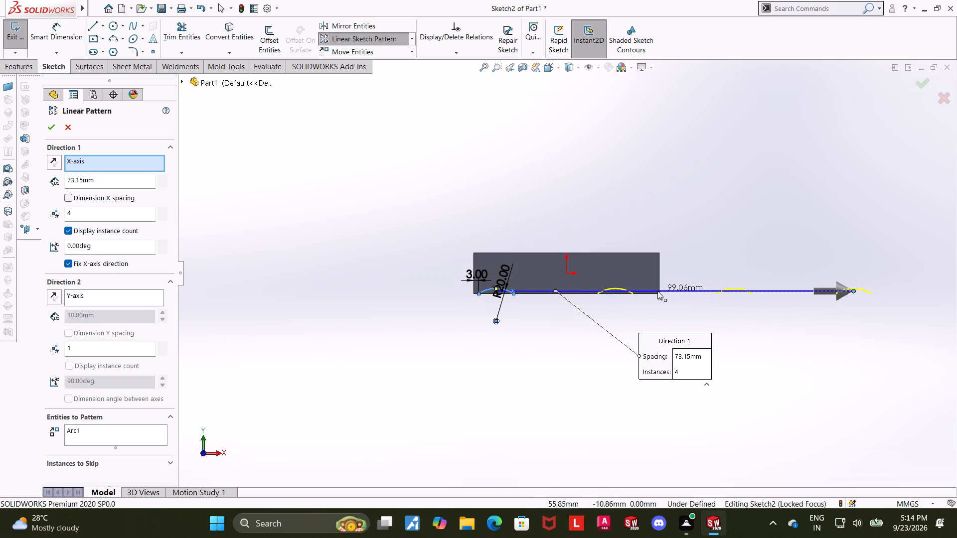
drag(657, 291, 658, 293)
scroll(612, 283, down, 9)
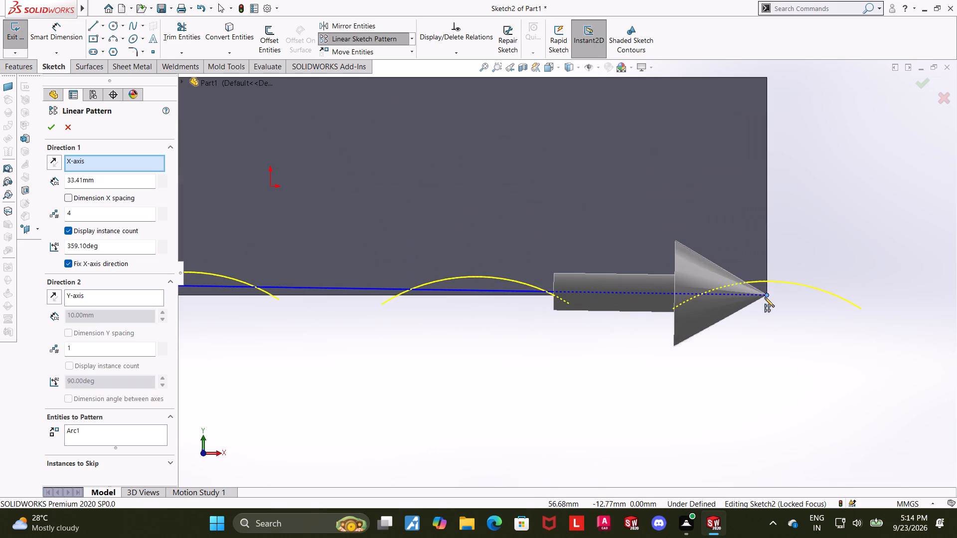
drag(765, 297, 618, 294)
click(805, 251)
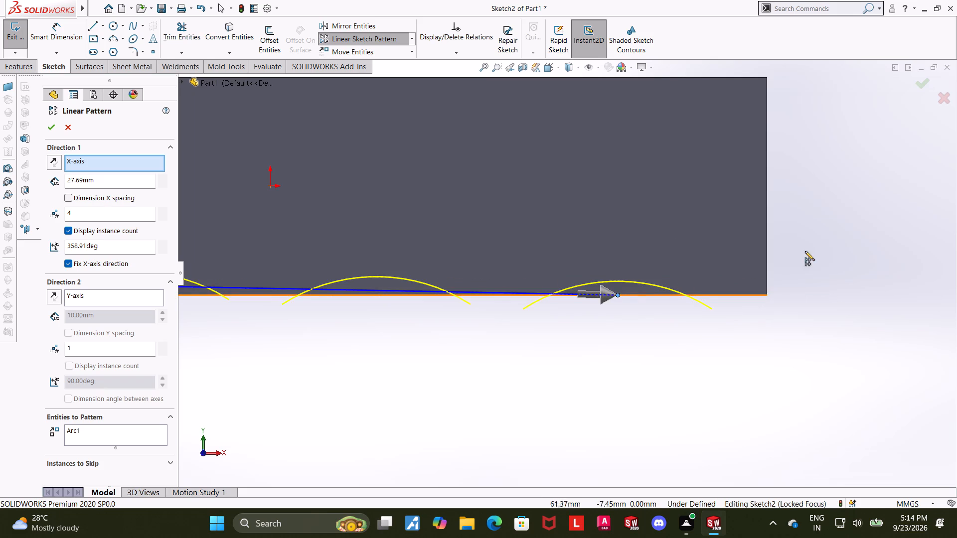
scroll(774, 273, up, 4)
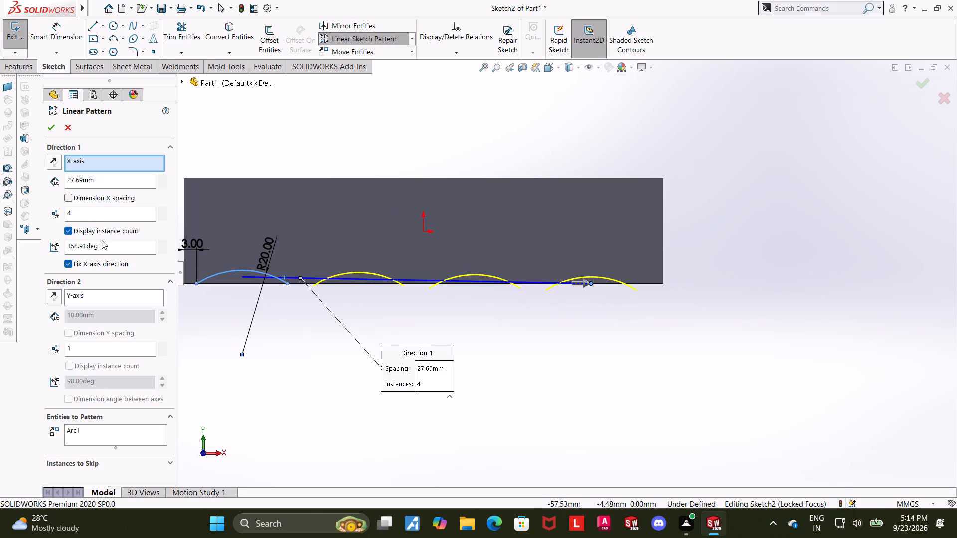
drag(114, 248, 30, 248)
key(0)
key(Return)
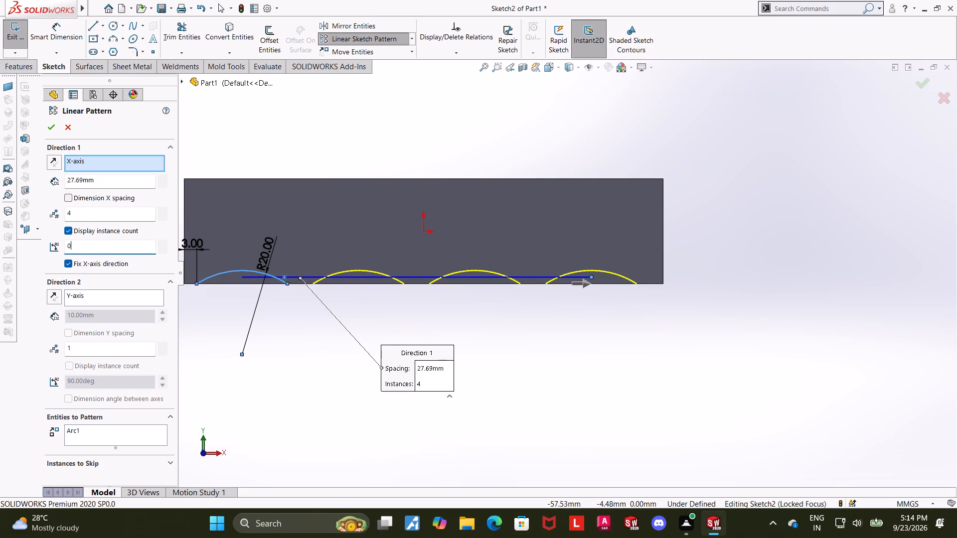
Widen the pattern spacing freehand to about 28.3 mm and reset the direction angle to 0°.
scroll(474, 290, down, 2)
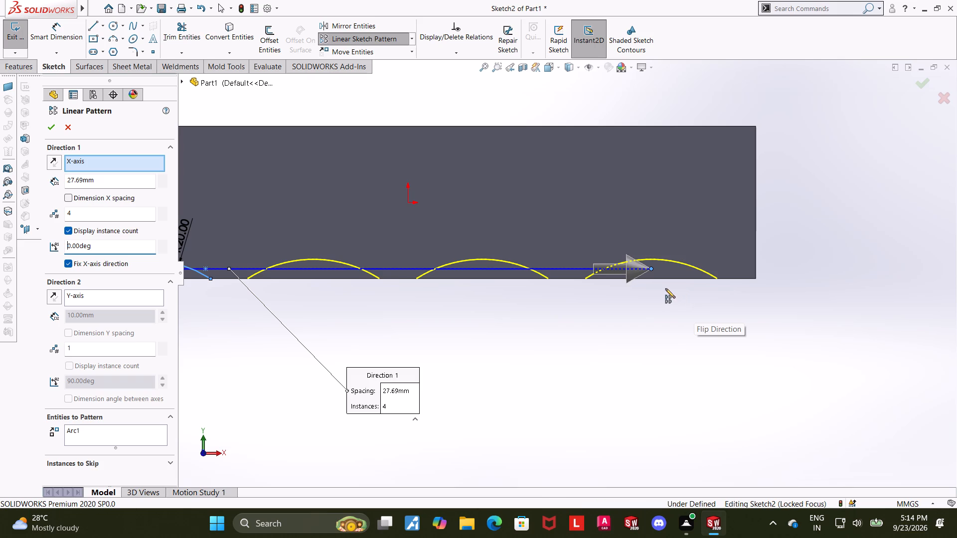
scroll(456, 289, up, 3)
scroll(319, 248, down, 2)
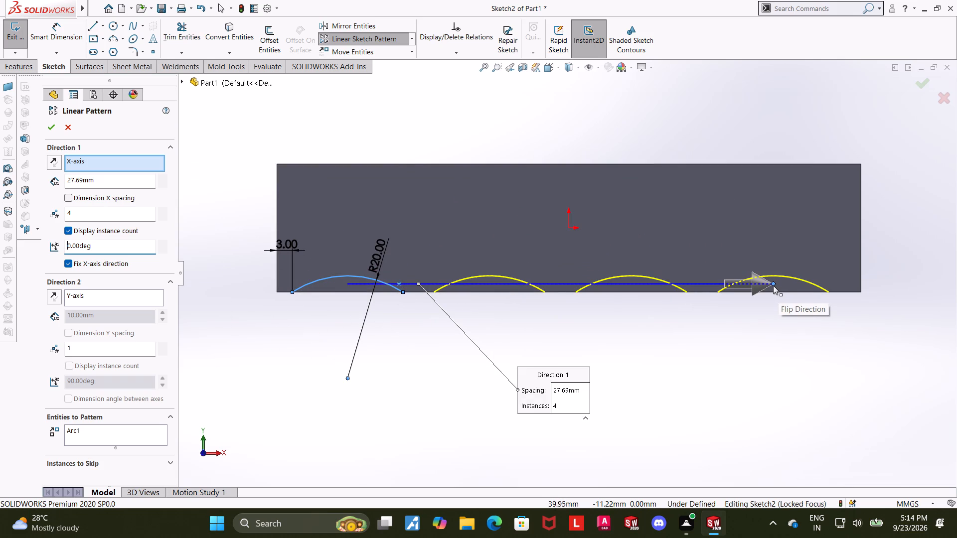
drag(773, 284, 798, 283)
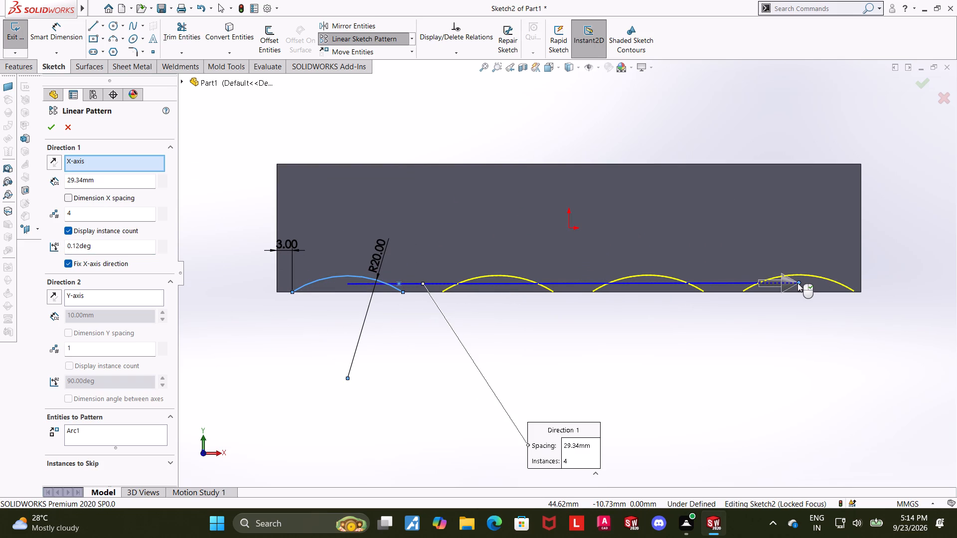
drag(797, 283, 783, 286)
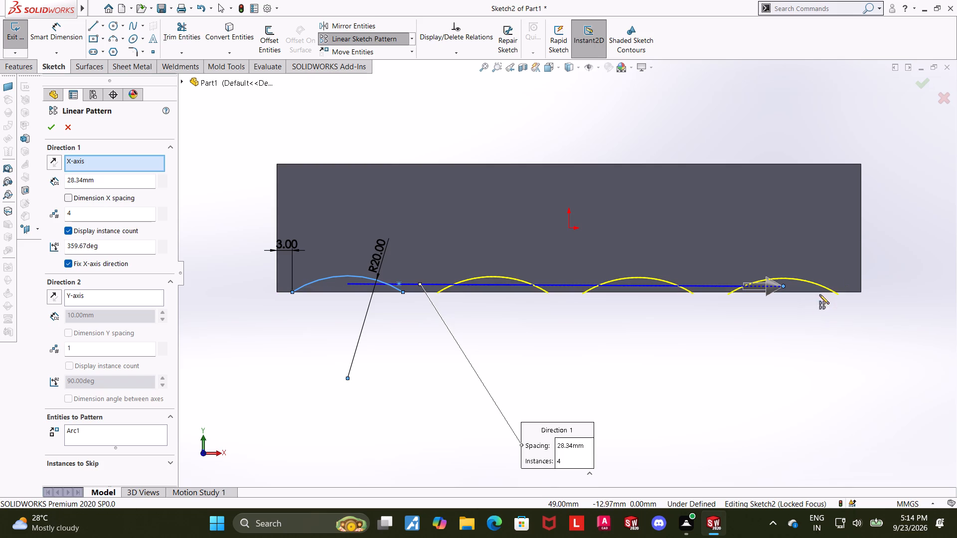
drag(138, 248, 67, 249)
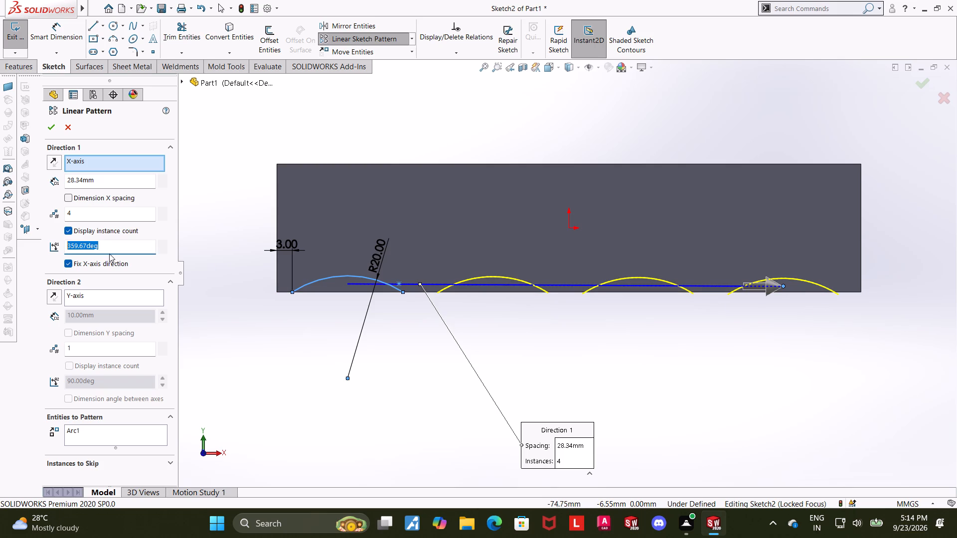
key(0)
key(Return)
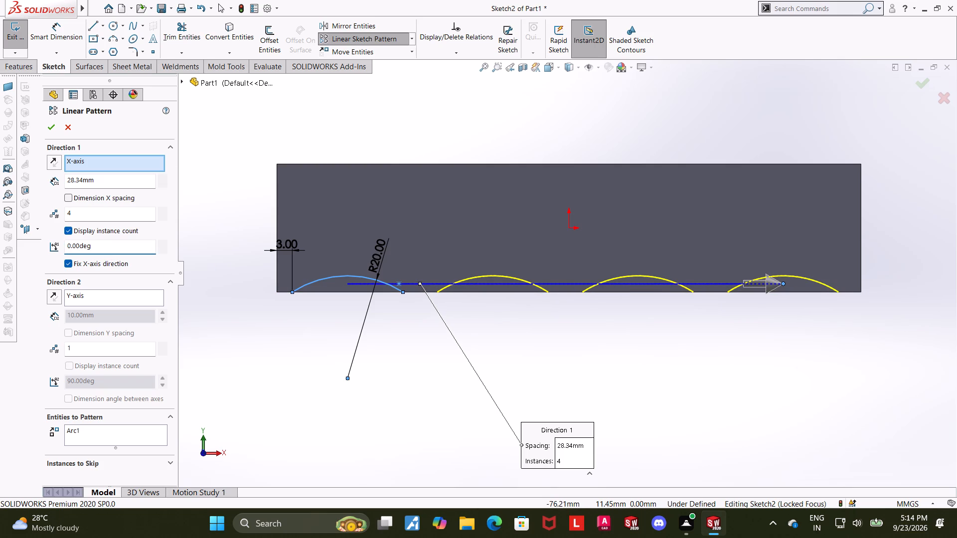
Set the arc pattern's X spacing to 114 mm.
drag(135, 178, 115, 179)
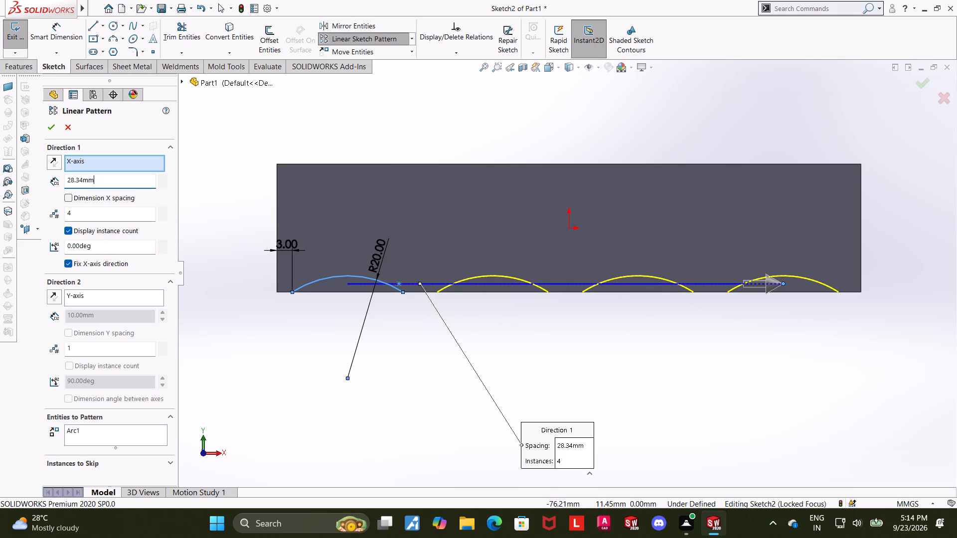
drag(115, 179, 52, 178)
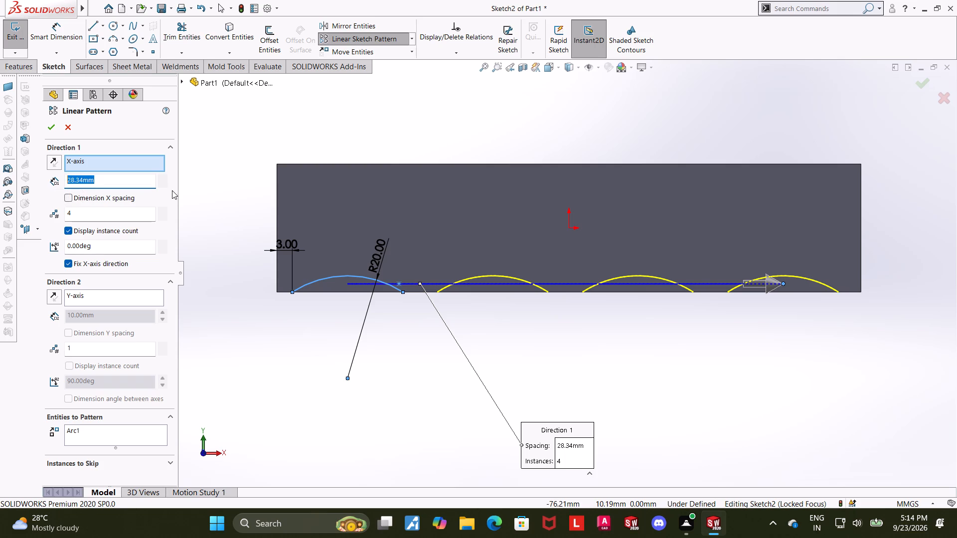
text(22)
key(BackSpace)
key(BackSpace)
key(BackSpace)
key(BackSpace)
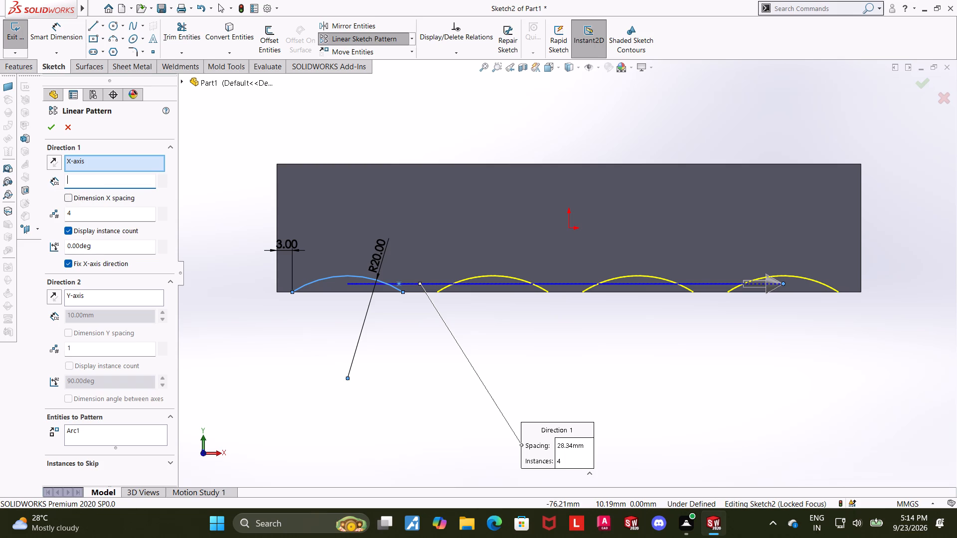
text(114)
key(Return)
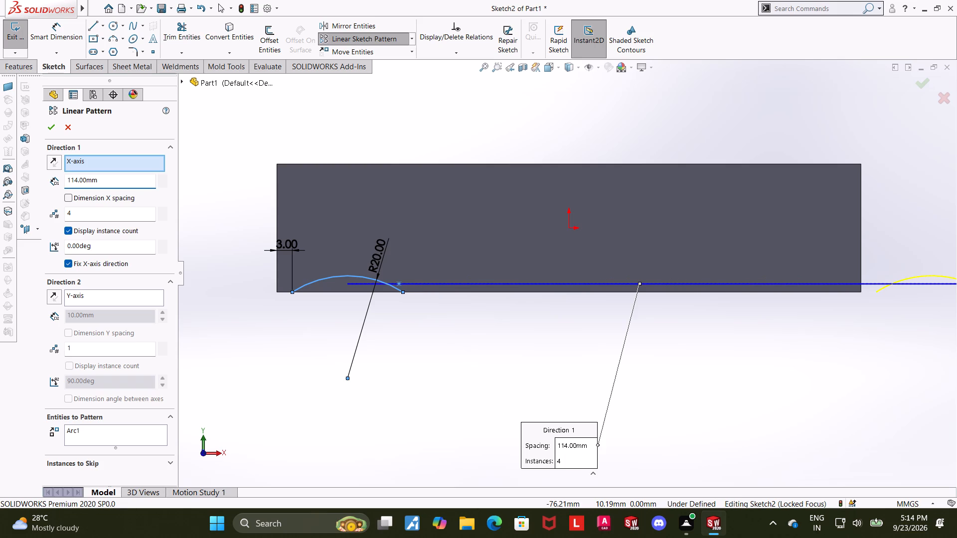
Set the arc pattern's X spacing to 6 mm.
key(BackSpace)
key(Right)
key(Right)
key(Right)
key(Right)
key(Right)
key(Right)
key(Right)
key(Right)
key(BackSpace)
key(BackSpace)
key(BackSpace)
key(BackSpace)
key(BackSpace)
key(BackSpace)
key(BackSpace)
key(BackSpace)
key(BackSpace)
key(6)
key(Return)
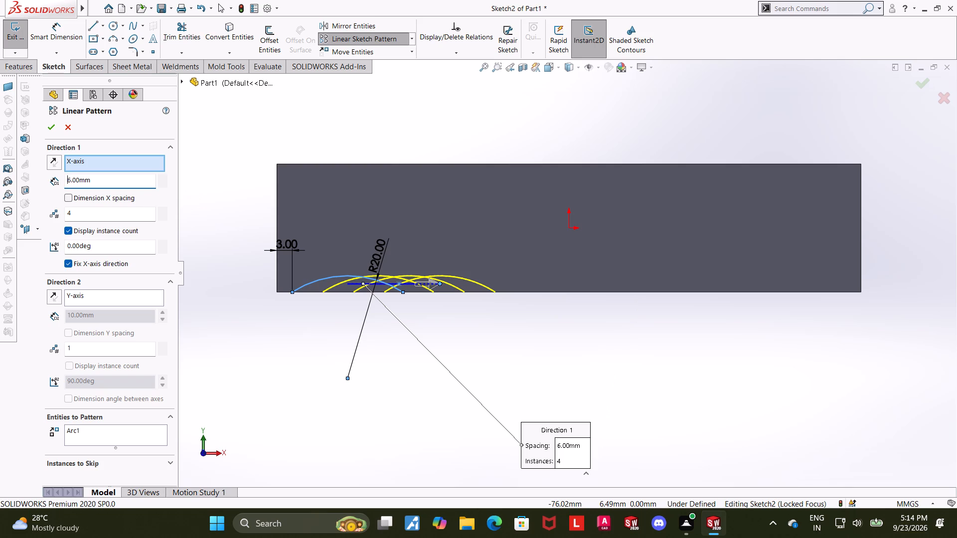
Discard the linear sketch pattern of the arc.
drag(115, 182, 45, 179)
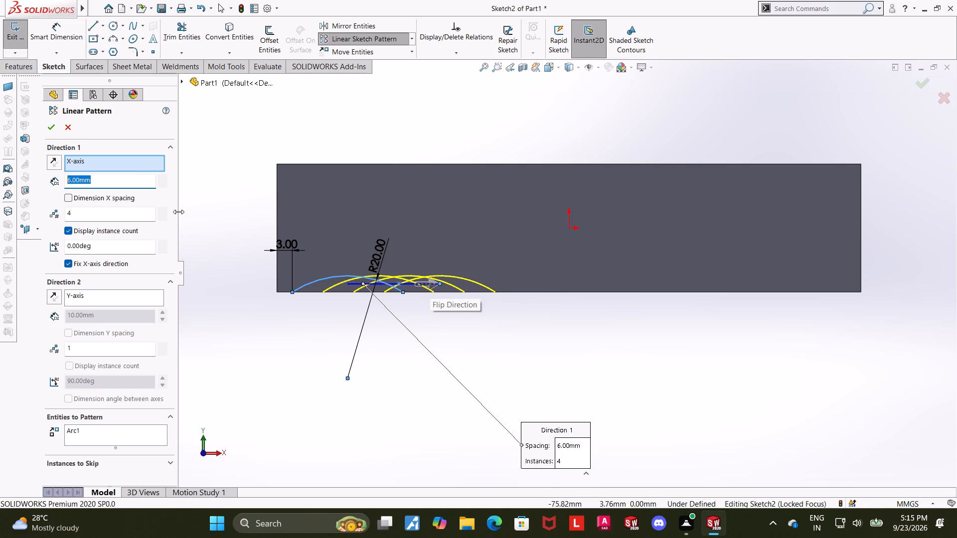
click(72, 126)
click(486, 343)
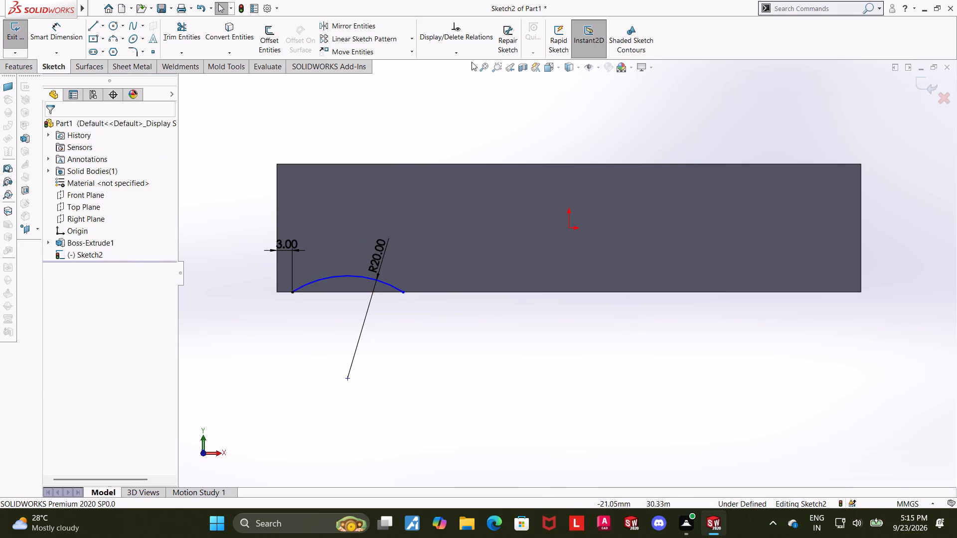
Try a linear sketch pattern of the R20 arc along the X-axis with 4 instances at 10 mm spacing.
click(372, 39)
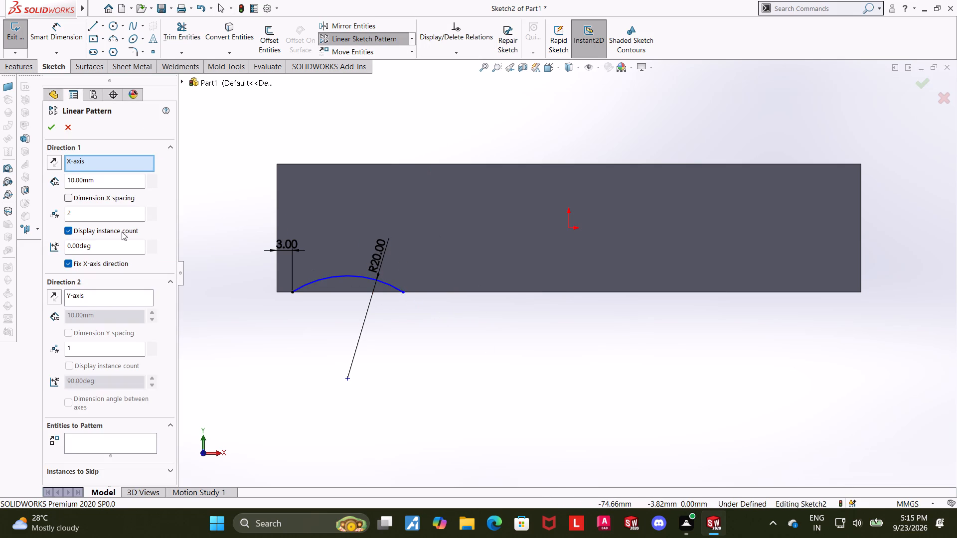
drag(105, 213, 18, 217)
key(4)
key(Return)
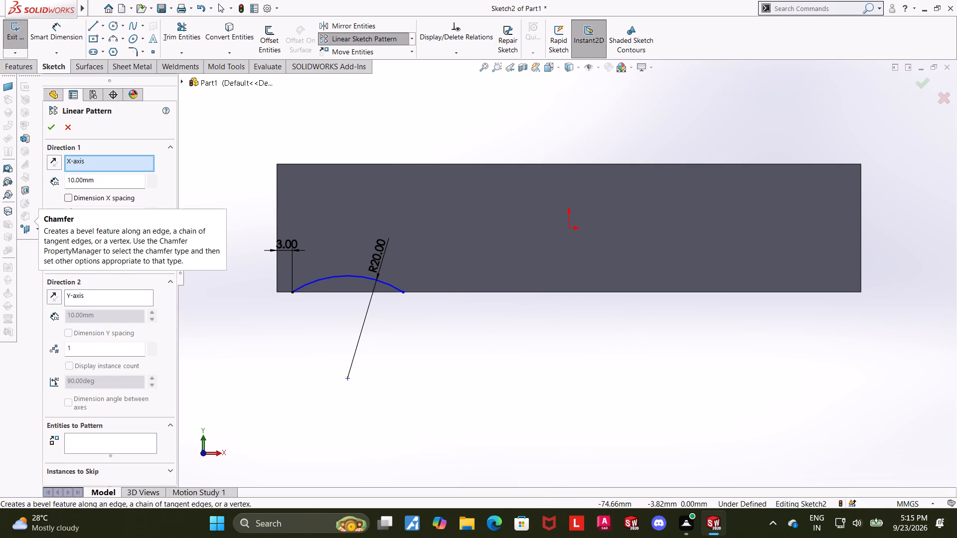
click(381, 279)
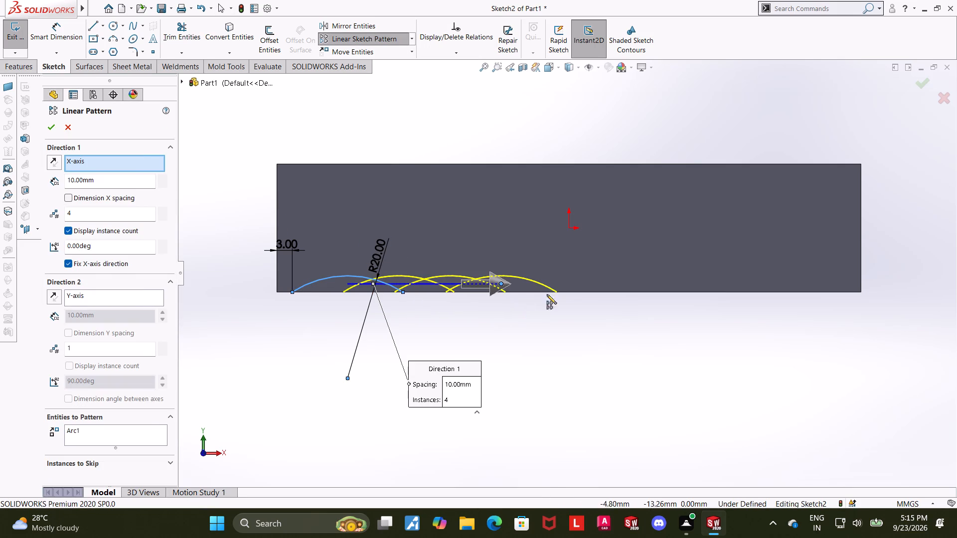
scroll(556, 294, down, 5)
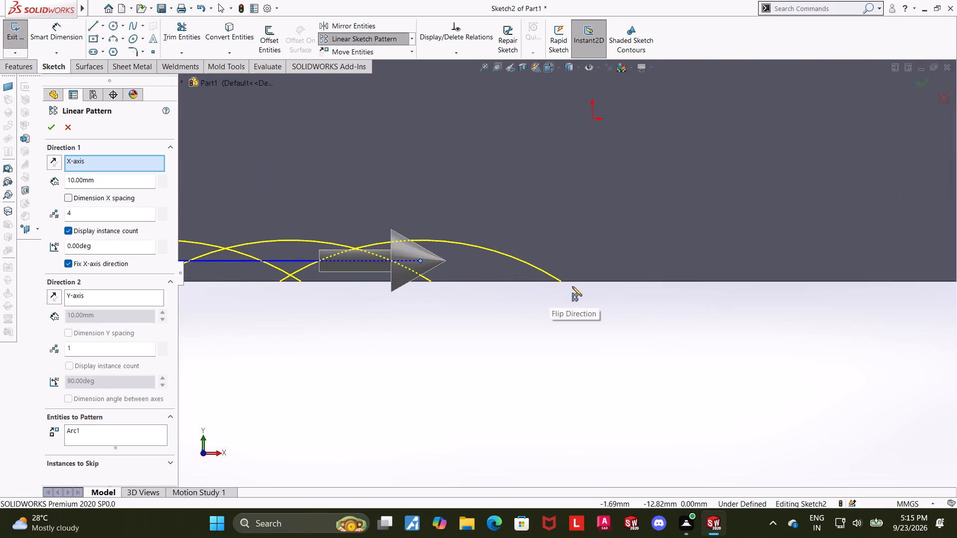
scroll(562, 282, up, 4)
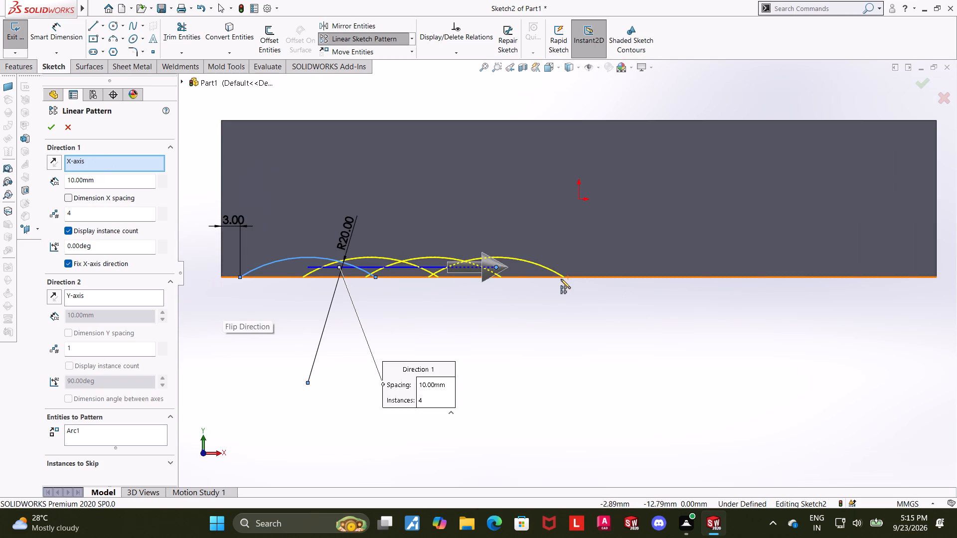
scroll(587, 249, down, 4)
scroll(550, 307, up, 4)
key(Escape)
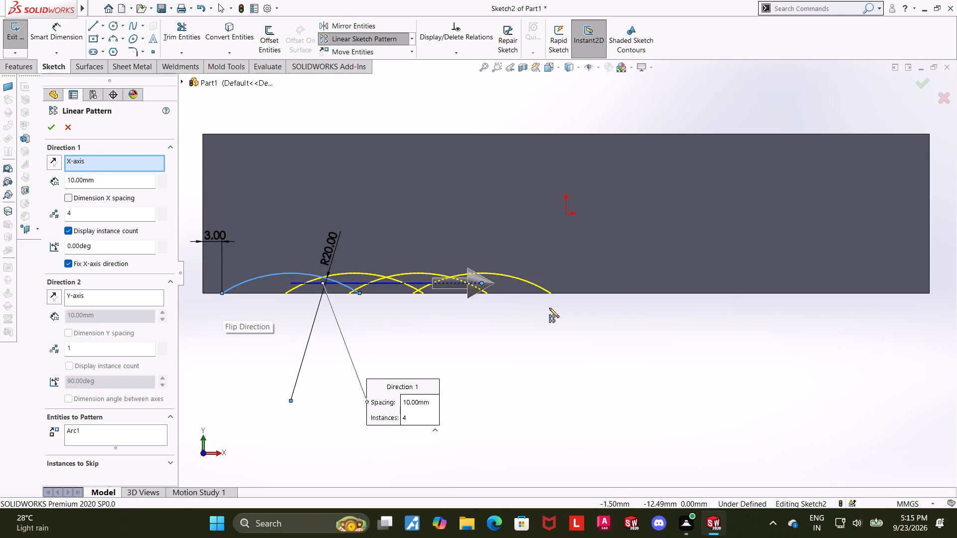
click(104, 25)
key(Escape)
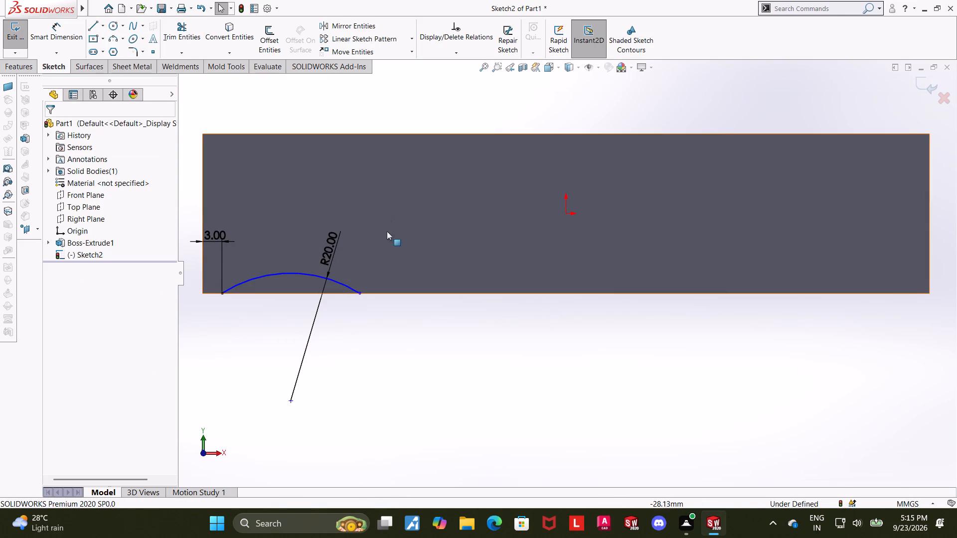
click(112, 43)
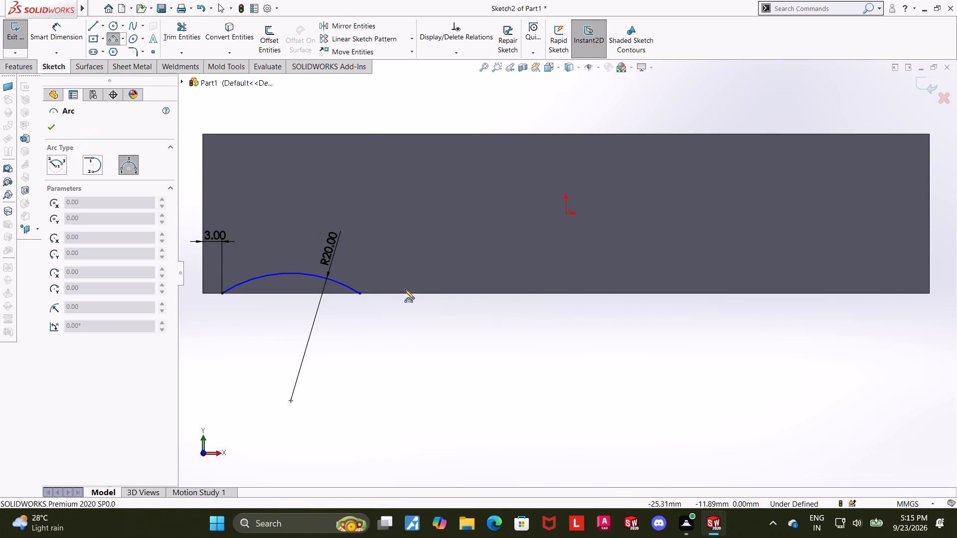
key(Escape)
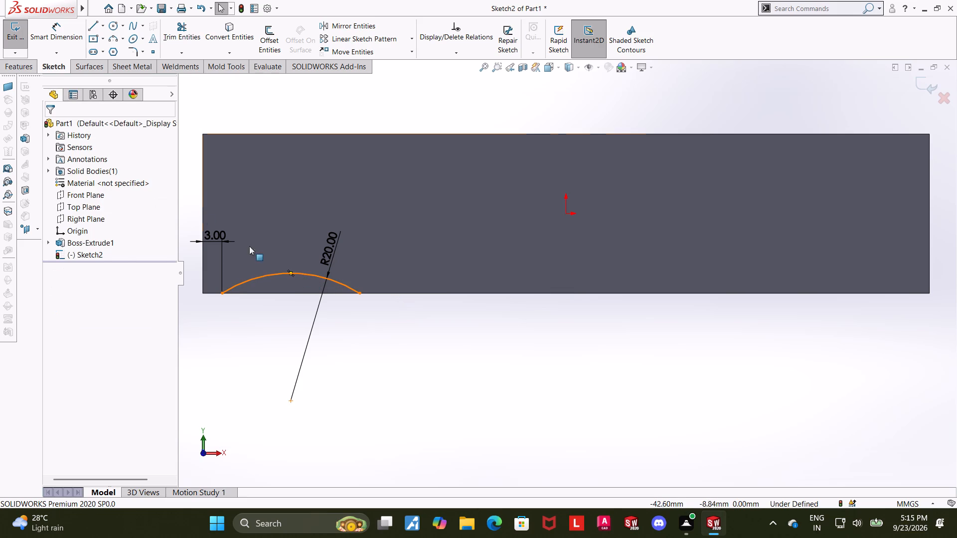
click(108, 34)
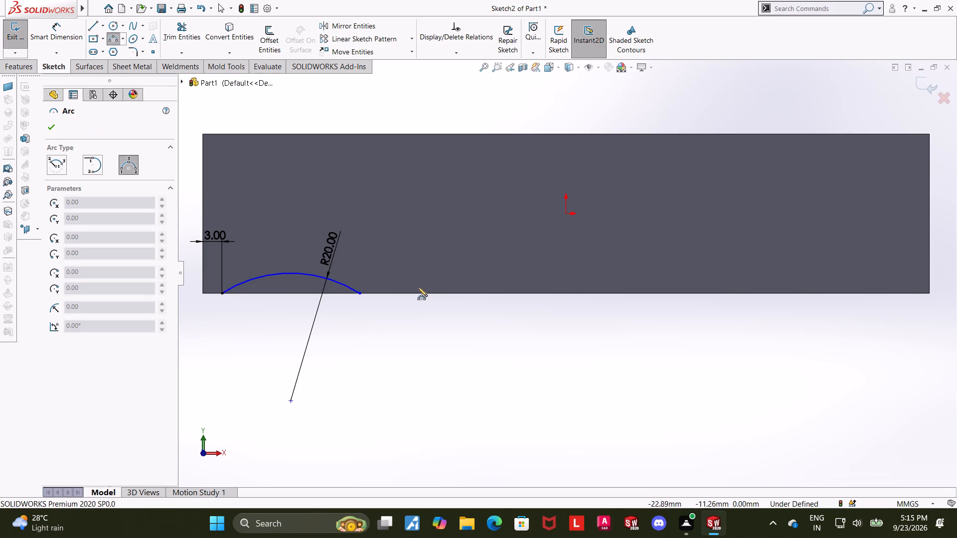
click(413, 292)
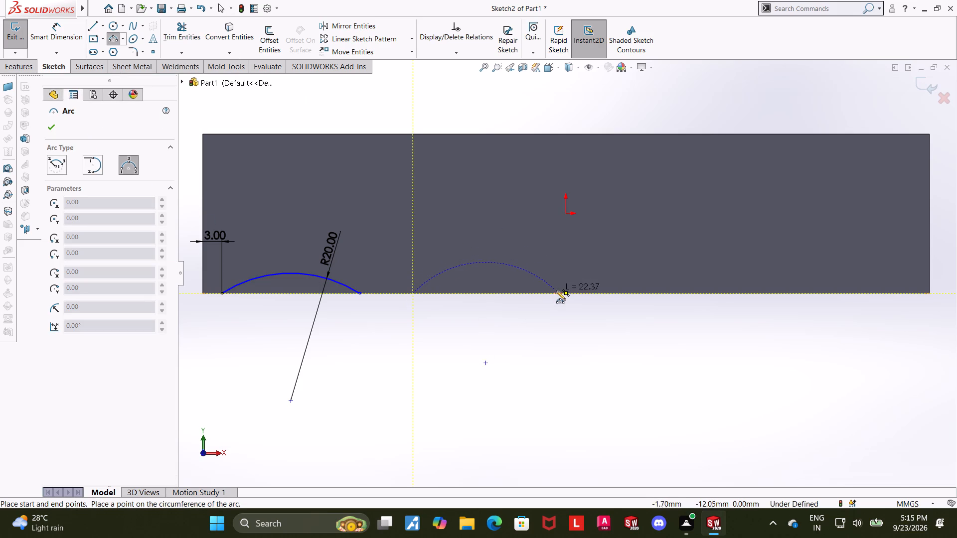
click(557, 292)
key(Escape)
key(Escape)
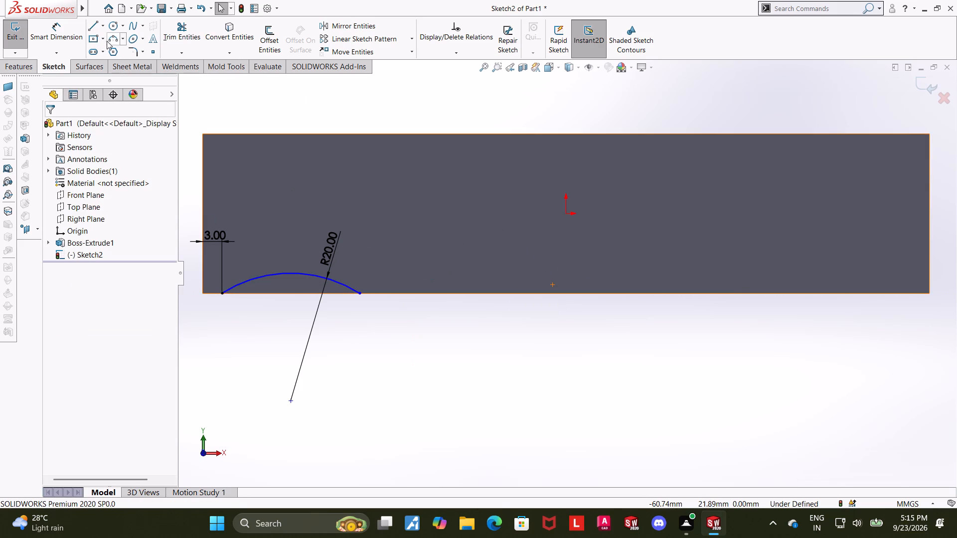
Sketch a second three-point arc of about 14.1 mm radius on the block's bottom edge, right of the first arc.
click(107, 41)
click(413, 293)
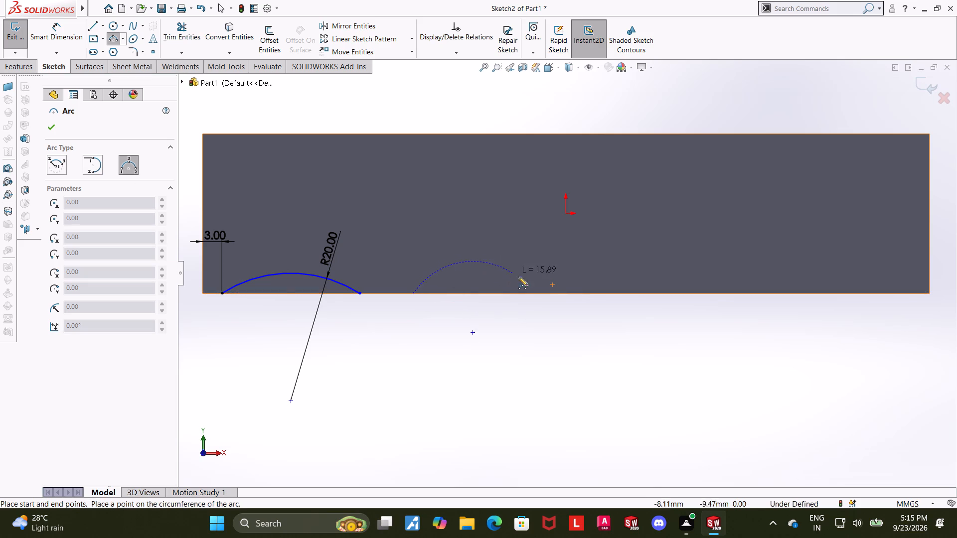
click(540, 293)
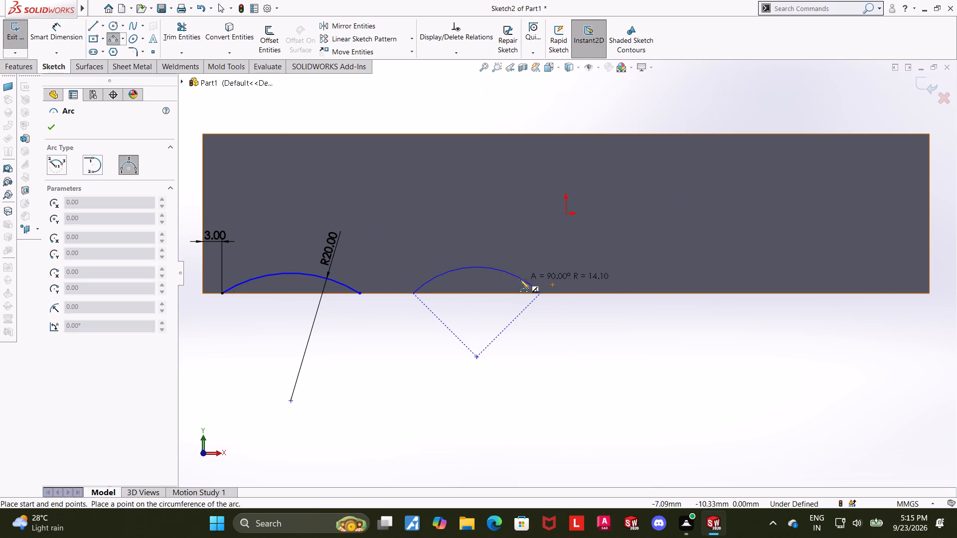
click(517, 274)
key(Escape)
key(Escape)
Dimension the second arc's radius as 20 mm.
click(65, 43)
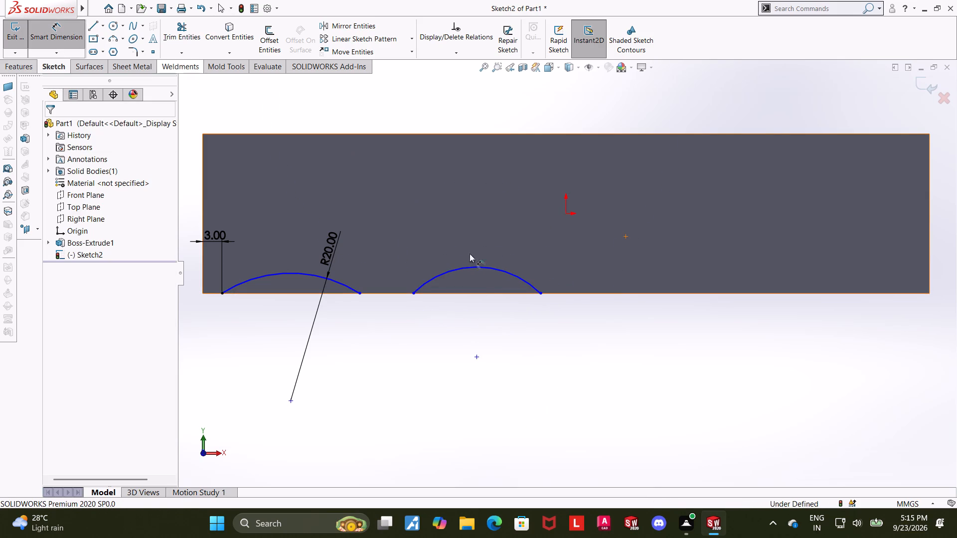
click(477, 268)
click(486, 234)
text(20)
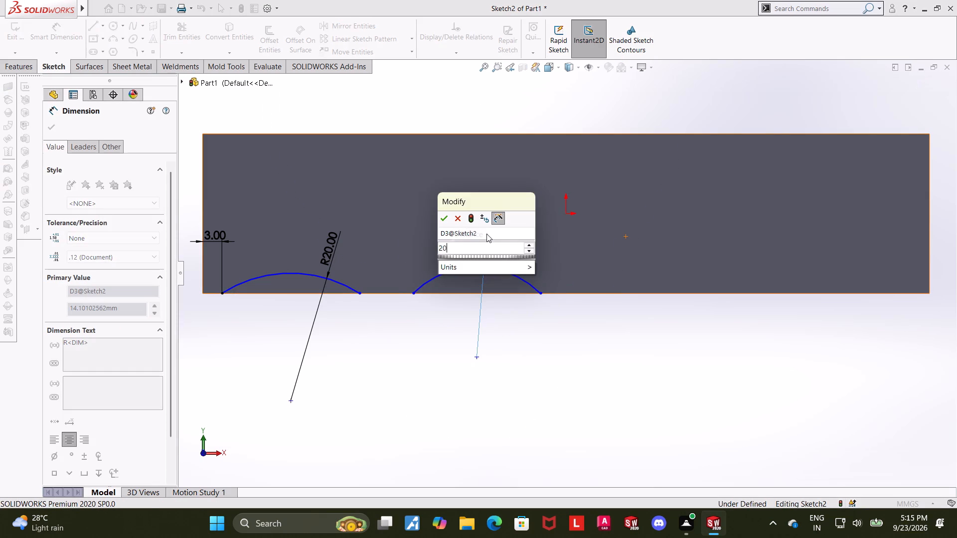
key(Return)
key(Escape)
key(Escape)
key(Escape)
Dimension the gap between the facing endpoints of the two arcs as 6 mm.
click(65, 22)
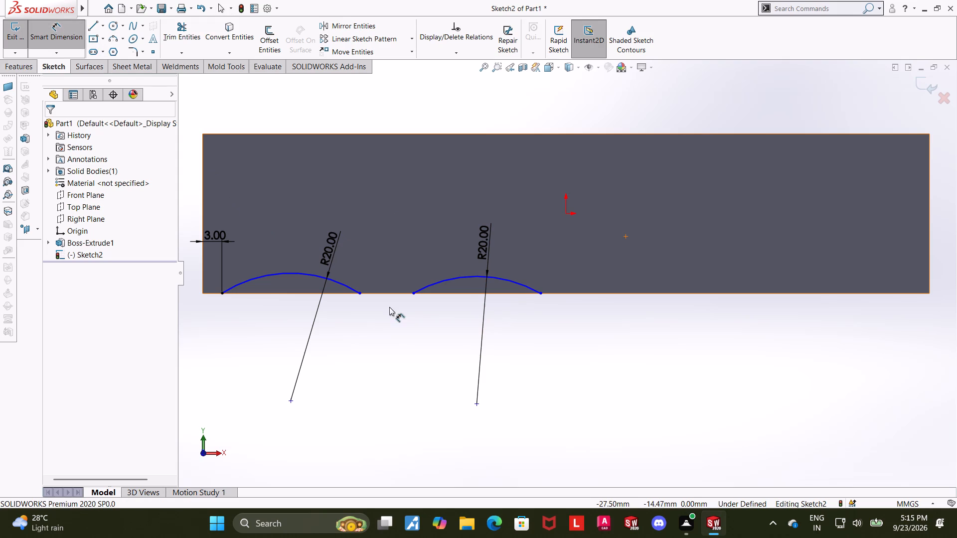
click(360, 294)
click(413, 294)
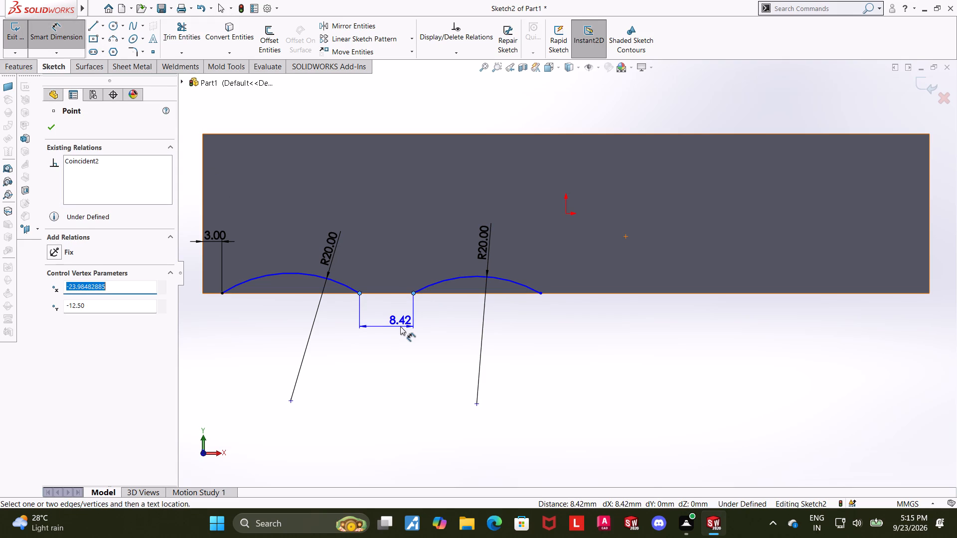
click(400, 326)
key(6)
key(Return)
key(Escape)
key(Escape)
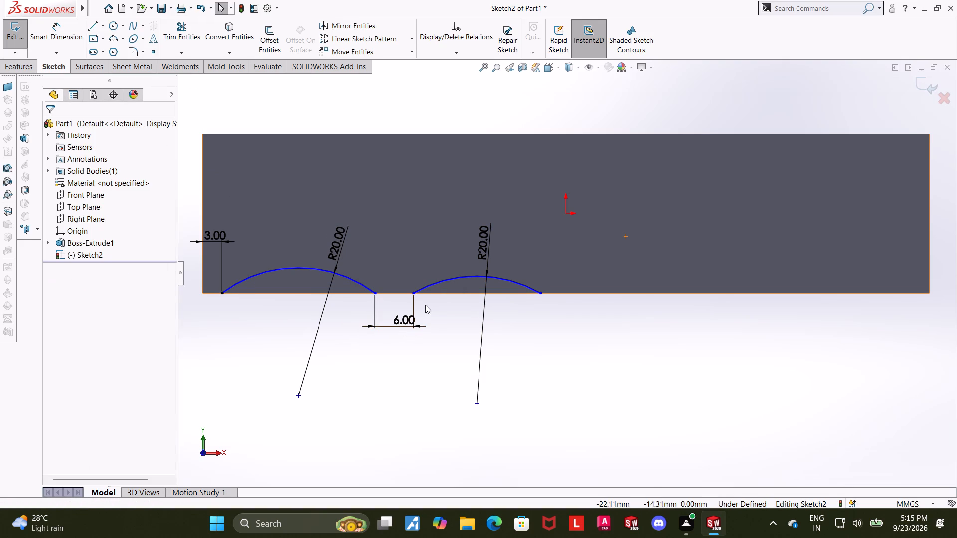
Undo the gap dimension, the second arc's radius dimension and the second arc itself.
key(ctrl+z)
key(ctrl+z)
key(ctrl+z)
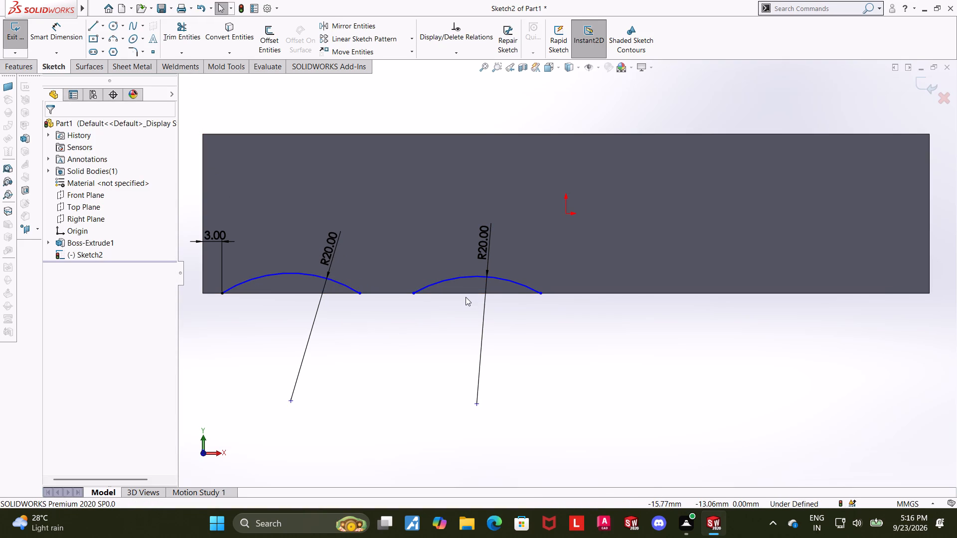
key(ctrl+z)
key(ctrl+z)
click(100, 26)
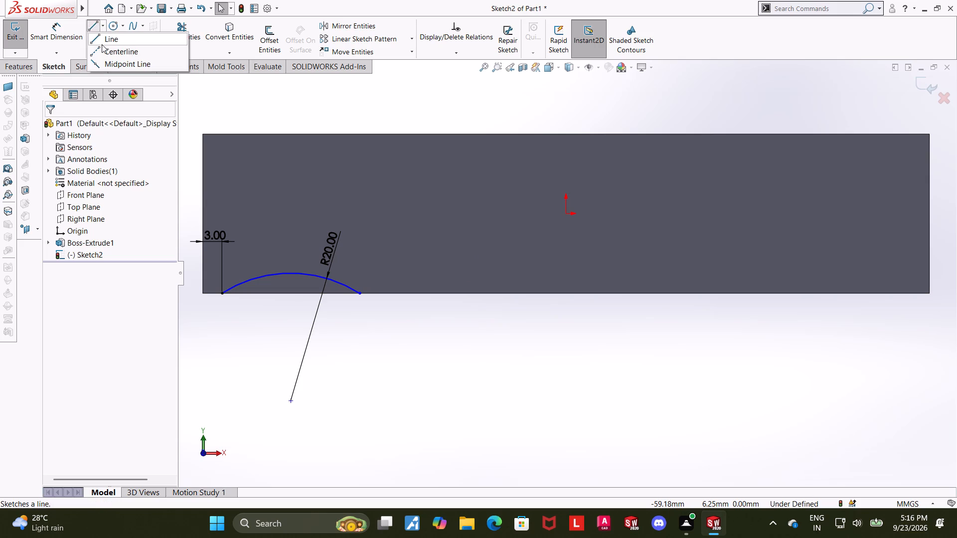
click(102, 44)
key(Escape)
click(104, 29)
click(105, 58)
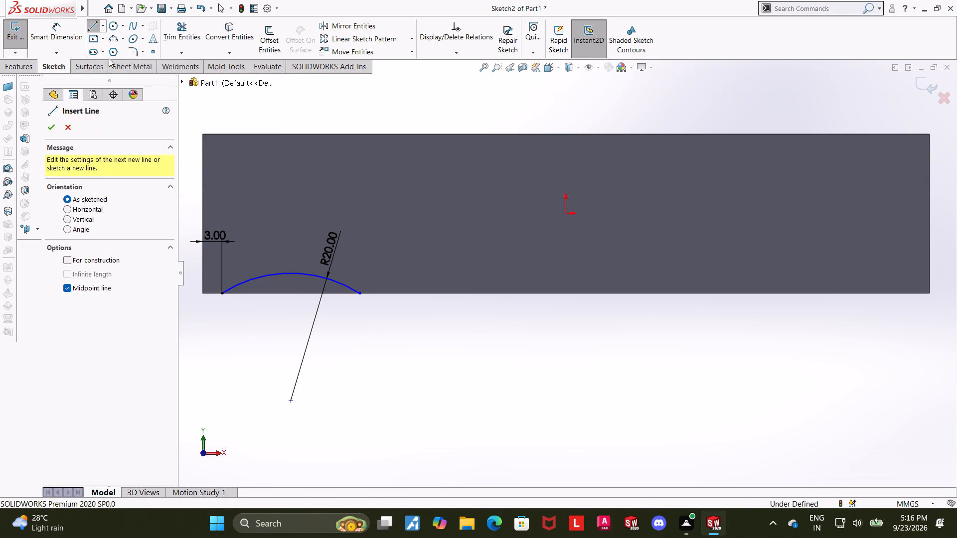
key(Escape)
Sketch a vertical centerline about 25.7 mm long from the origin down past the block's bottom edge.
click(104, 30)
click(103, 49)
click(564, 216)
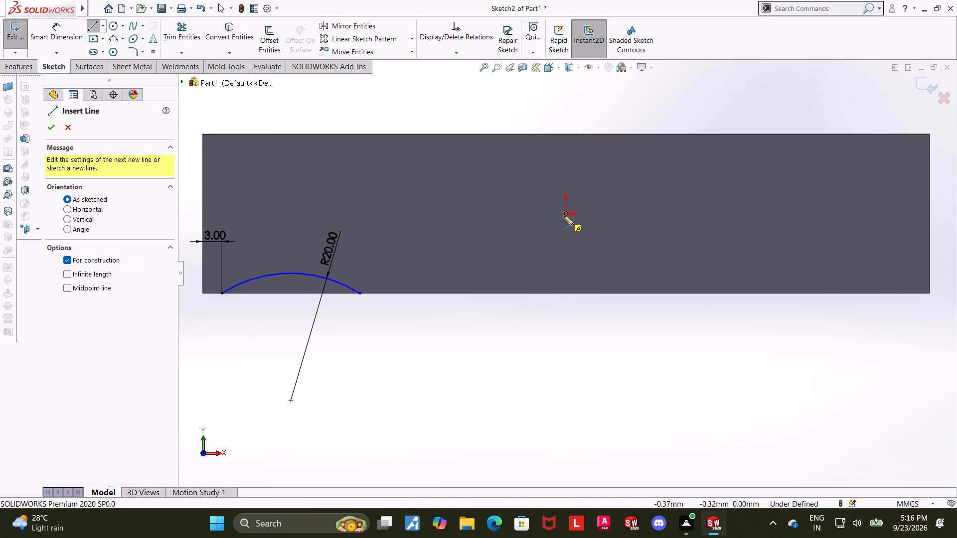
click(565, 378)
key(Escape)
key(Escape)
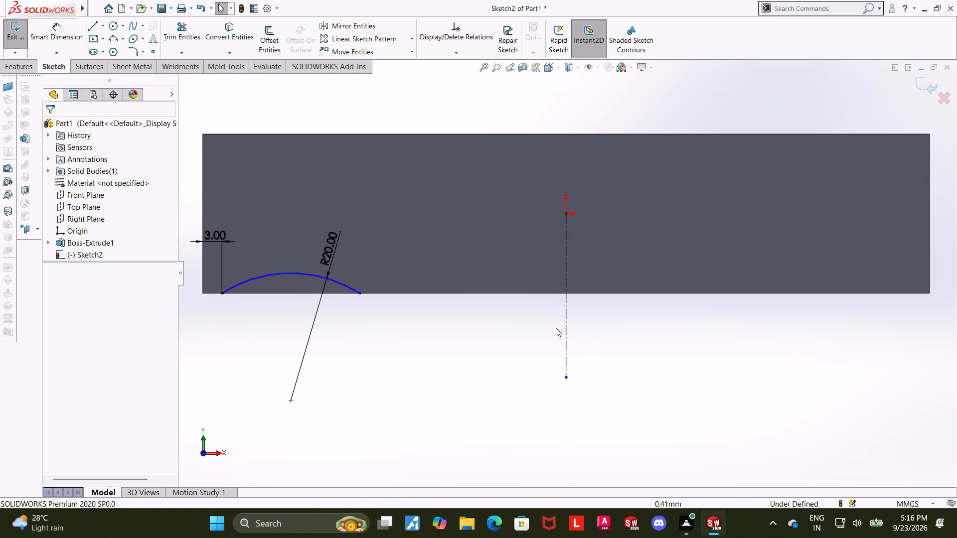
key(Escape)
Mirror the R20 arc about the vertical centerline through the origin, keeping the original.
click(356, 20)
click(567, 279)
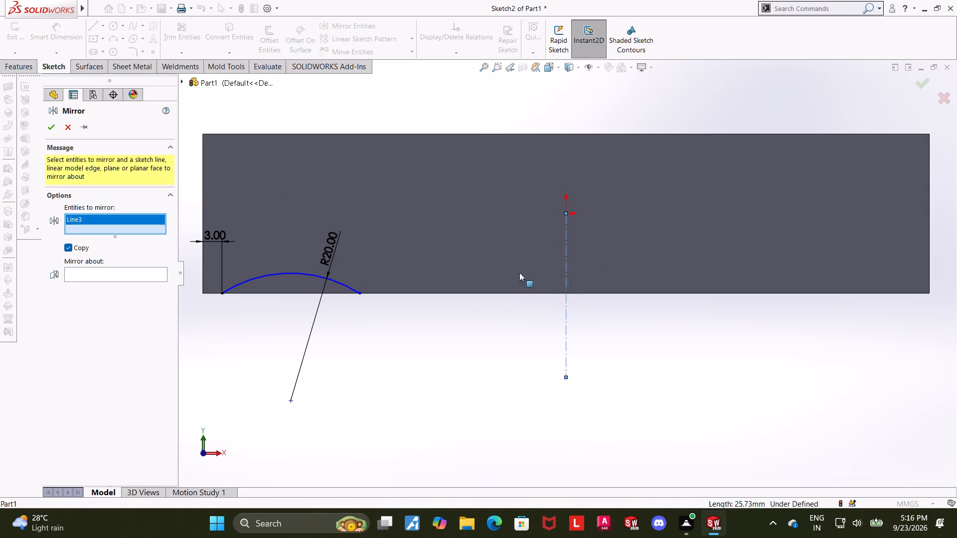
click(91, 266)
right_click(96, 227)
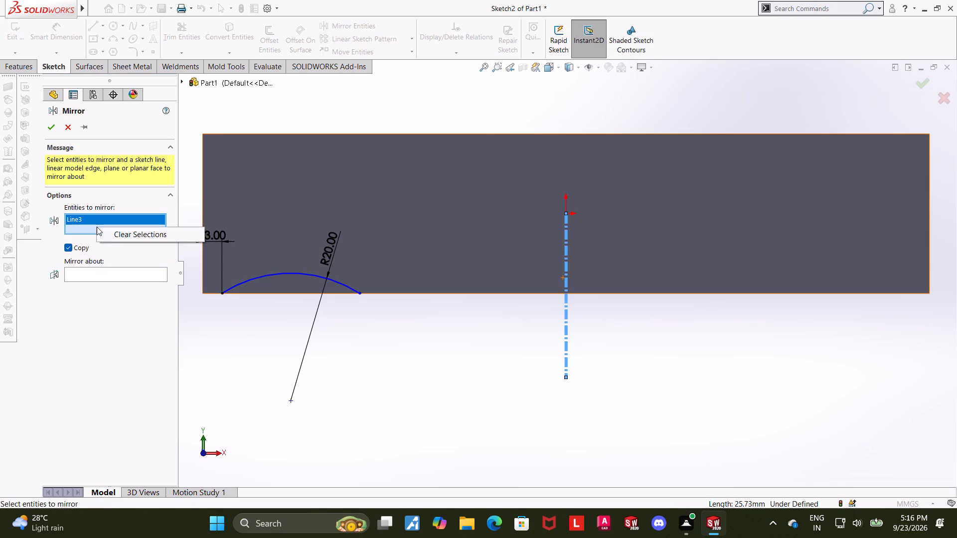
click(123, 233)
click(265, 273)
click(96, 278)
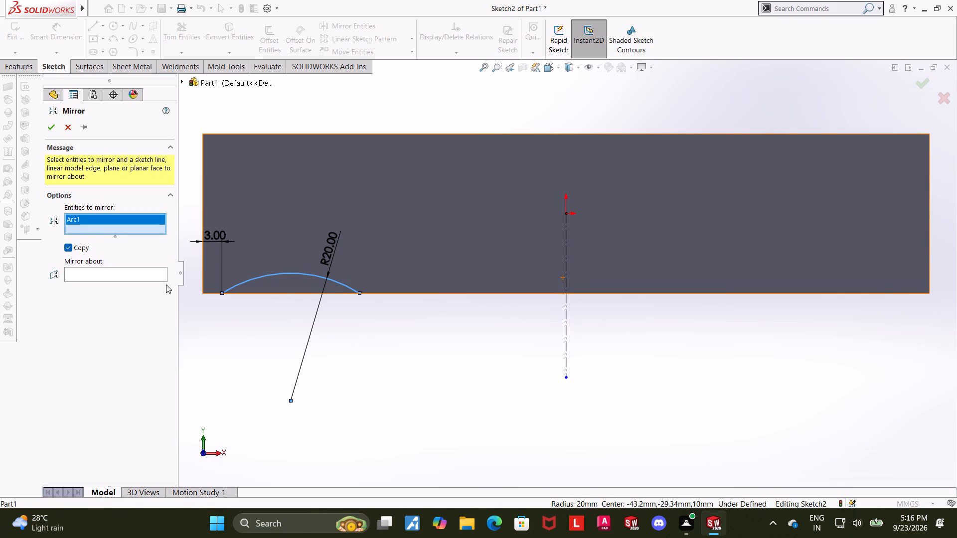
click(130, 272)
click(567, 319)
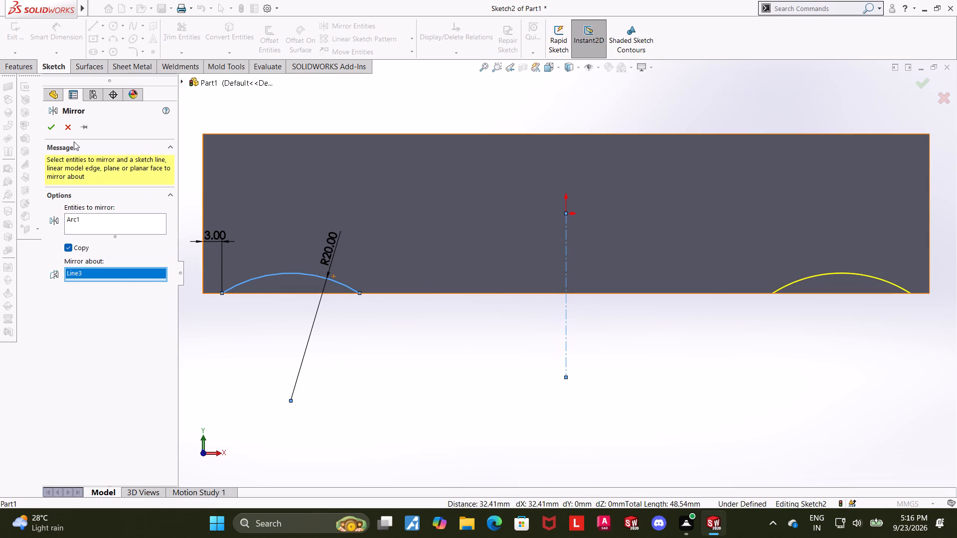
click(54, 130)
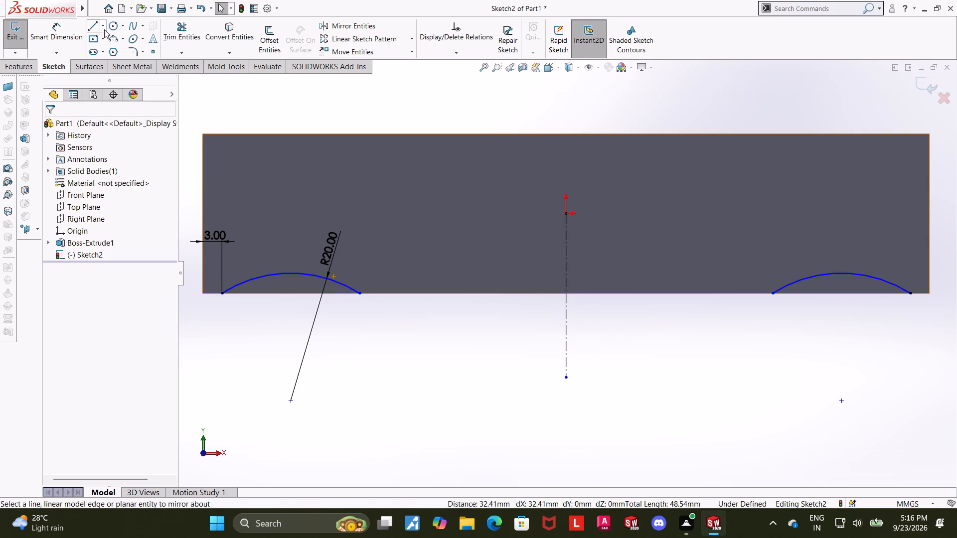
Sketch a vertical centerline about 17.8 mm long upward from the bottom edge, just right of the original arc.
click(103, 27)
click(113, 52)
click(394, 293)
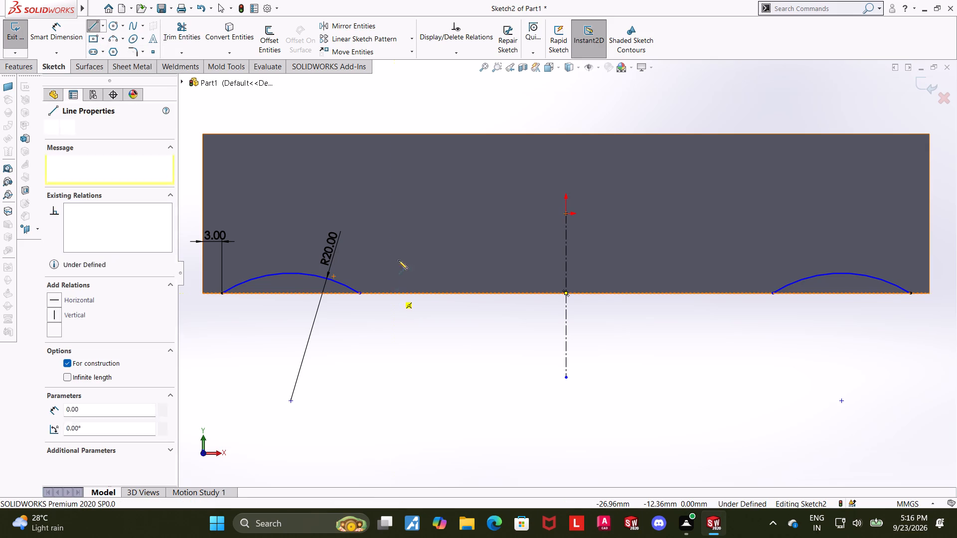
click(393, 180)
key(Escape)
key(Escape)
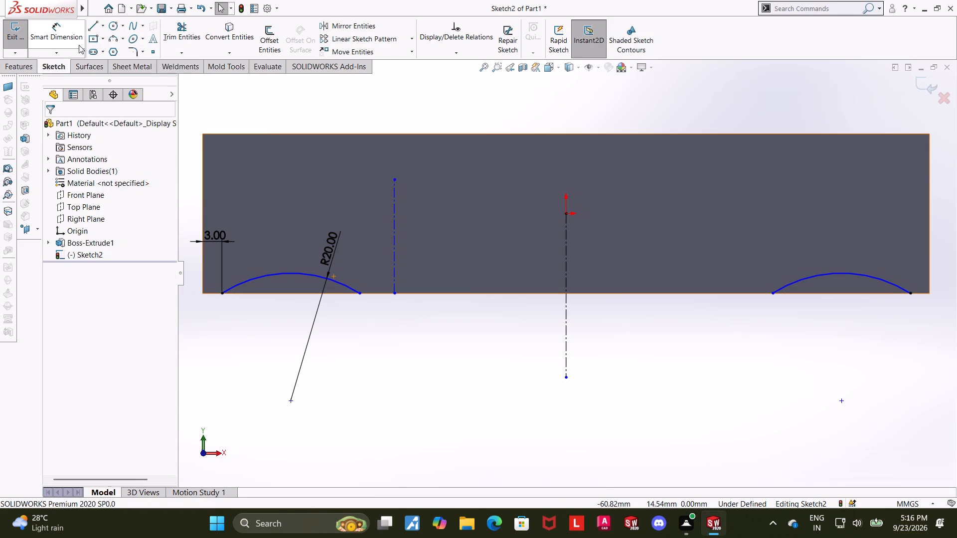
Dimension the distance from the original arc's right endpoint to the new centerline as 3 mm.
click(71, 38)
click(393, 233)
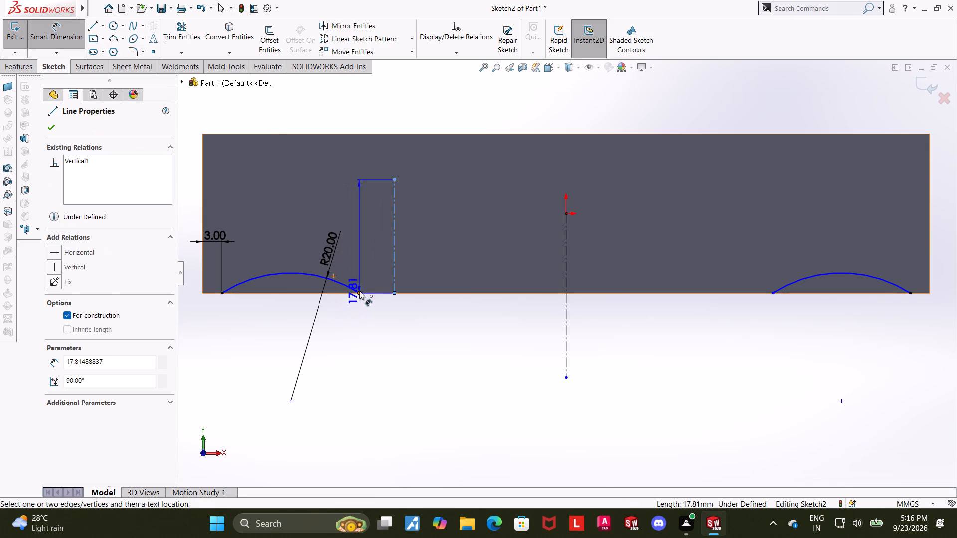
click(359, 291)
click(369, 314)
key(3)
key(Return)
key(Escape)
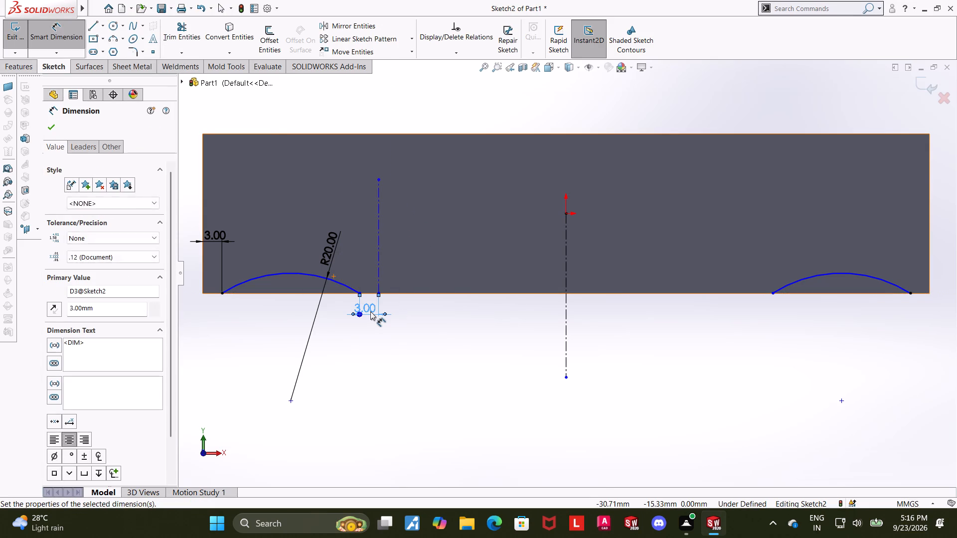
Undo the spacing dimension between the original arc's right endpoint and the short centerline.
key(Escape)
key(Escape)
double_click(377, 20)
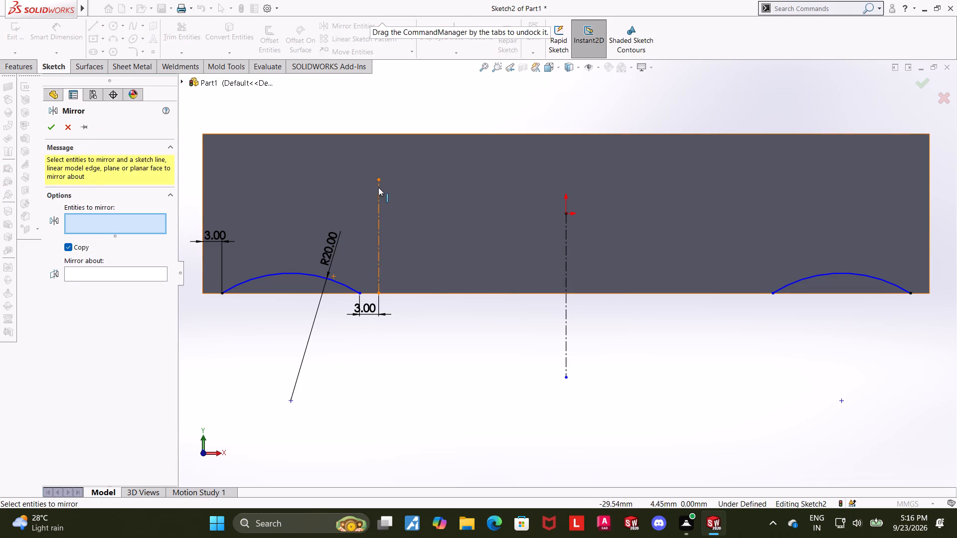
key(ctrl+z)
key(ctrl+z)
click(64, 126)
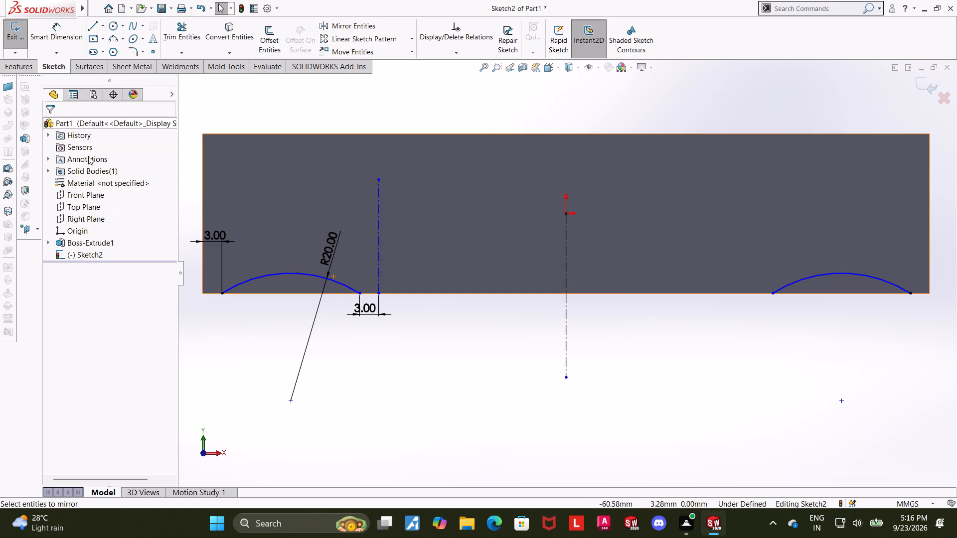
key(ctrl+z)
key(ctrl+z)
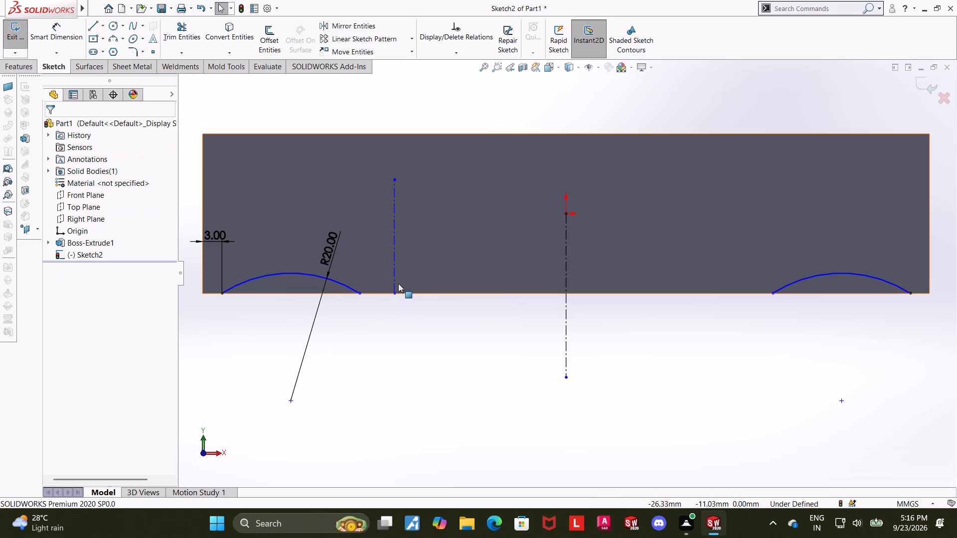
Dimension the distance from the original arc's right endpoint to the short vertical centerline as 3 mm, placed below the block.
click(62, 34)
click(390, 255)
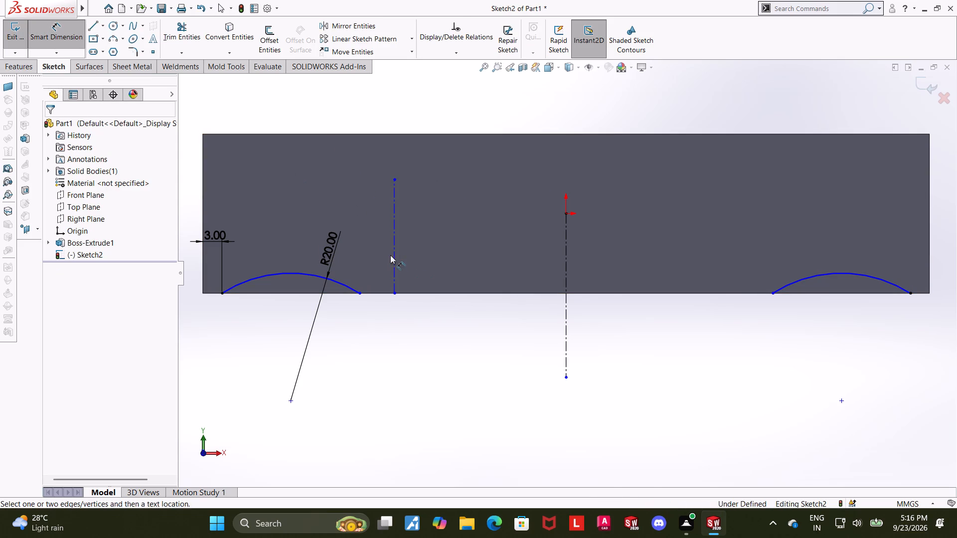
click(396, 259)
click(359, 293)
click(377, 338)
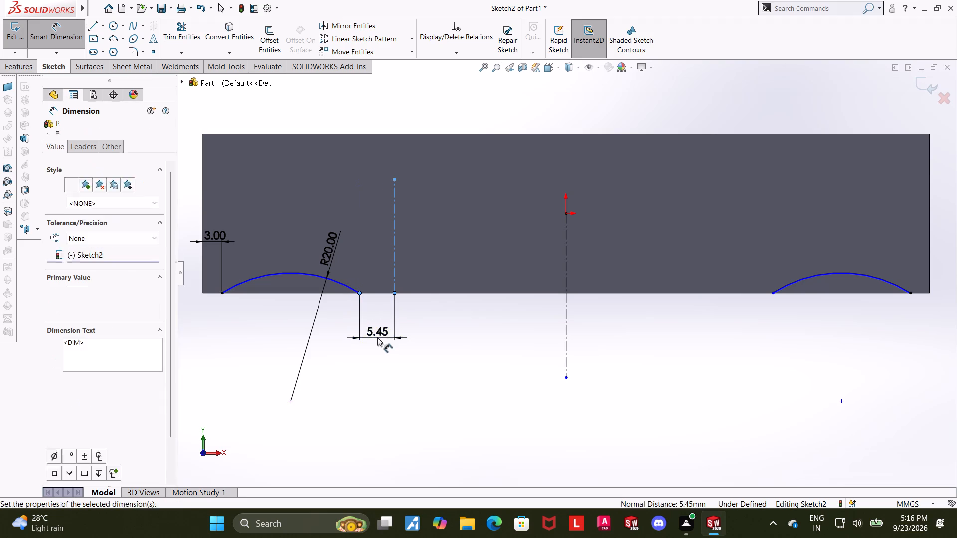
key(3)
key(Return)
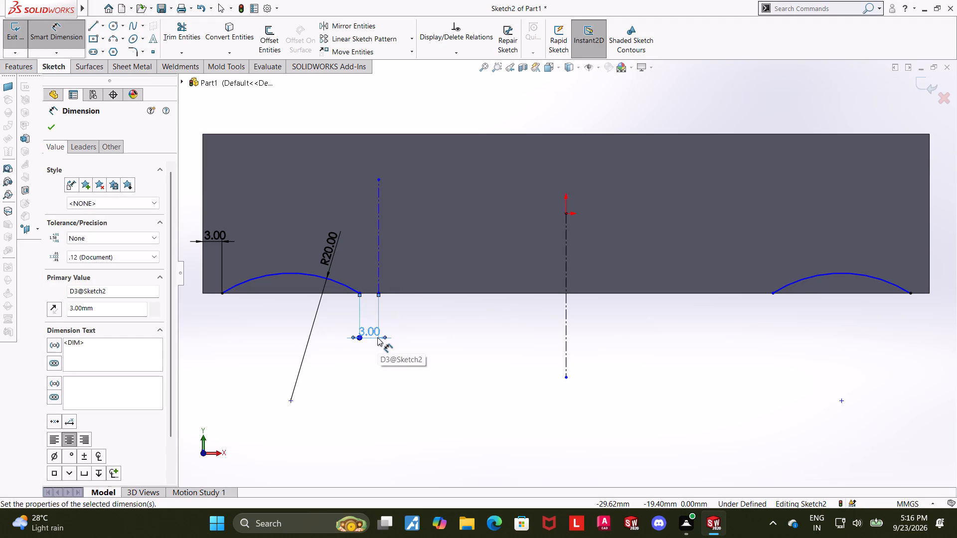
key(Escape)
key(Escape)
Mirror the original R20 arc about the short vertical centerline beside it, keeping the original.
click(389, 21)
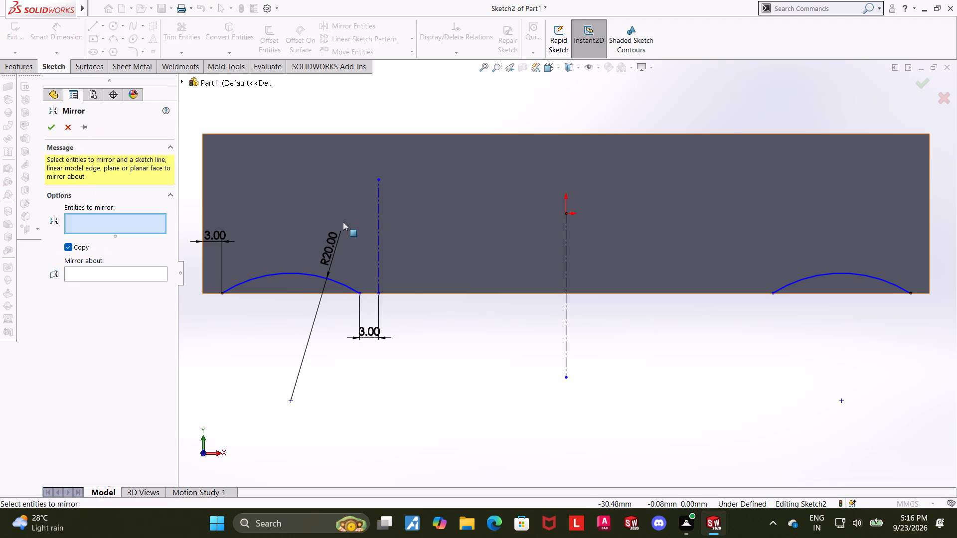
click(301, 272)
click(110, 273)
click(381, 243)
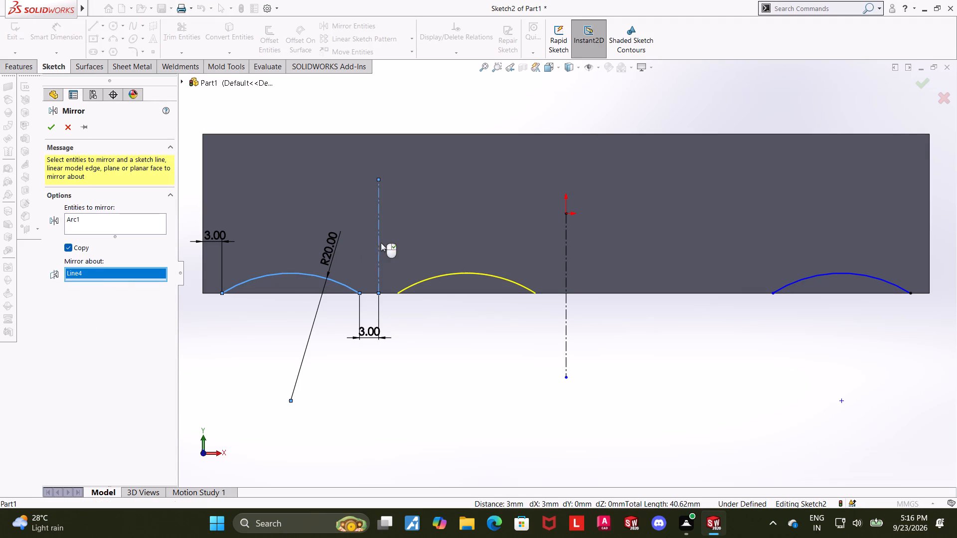
click(51, 125)
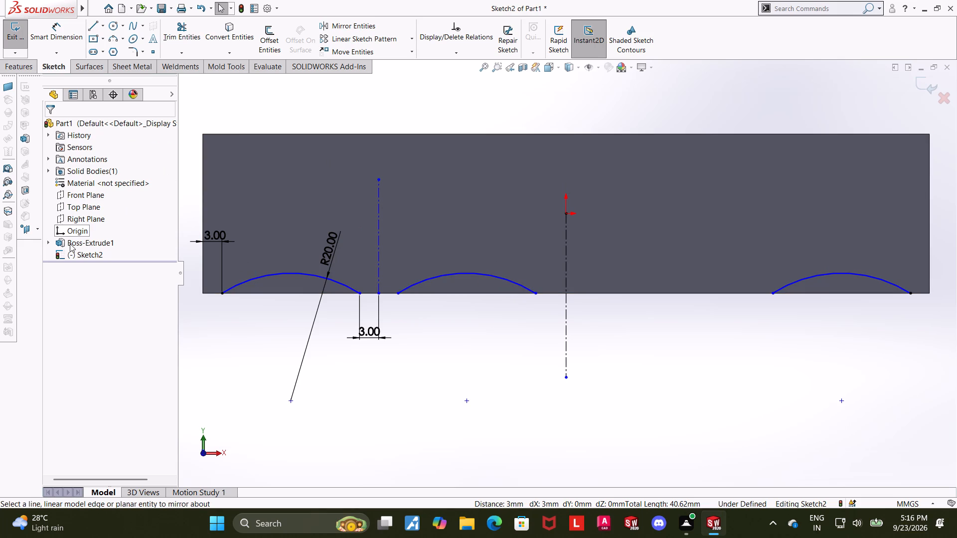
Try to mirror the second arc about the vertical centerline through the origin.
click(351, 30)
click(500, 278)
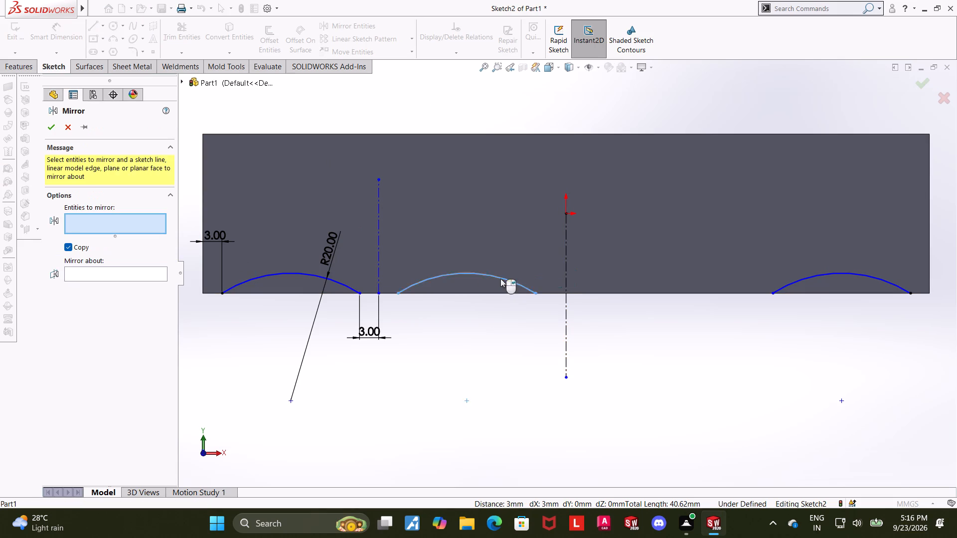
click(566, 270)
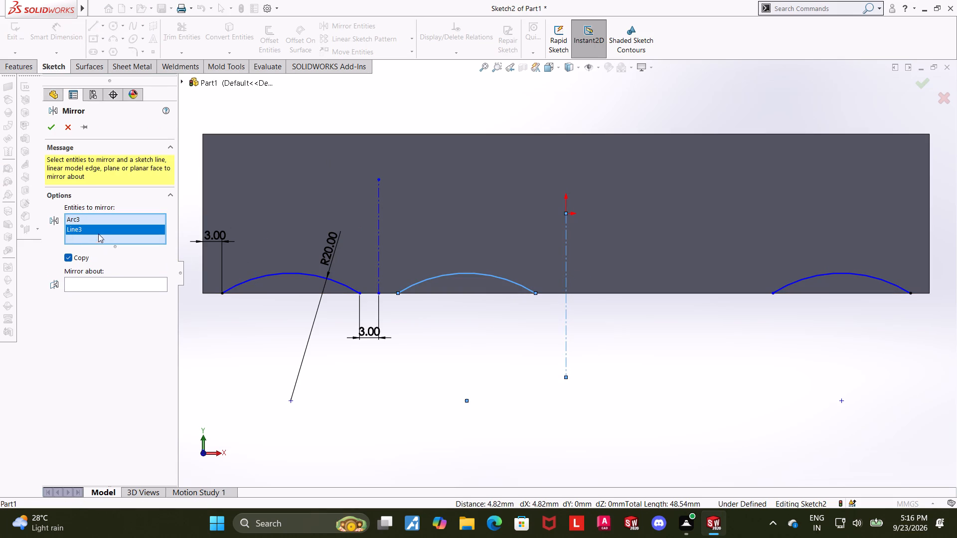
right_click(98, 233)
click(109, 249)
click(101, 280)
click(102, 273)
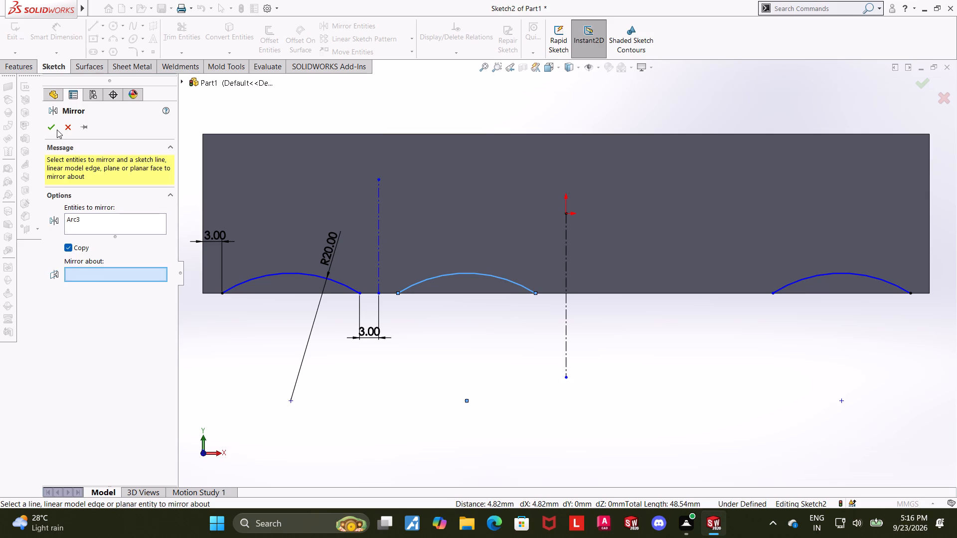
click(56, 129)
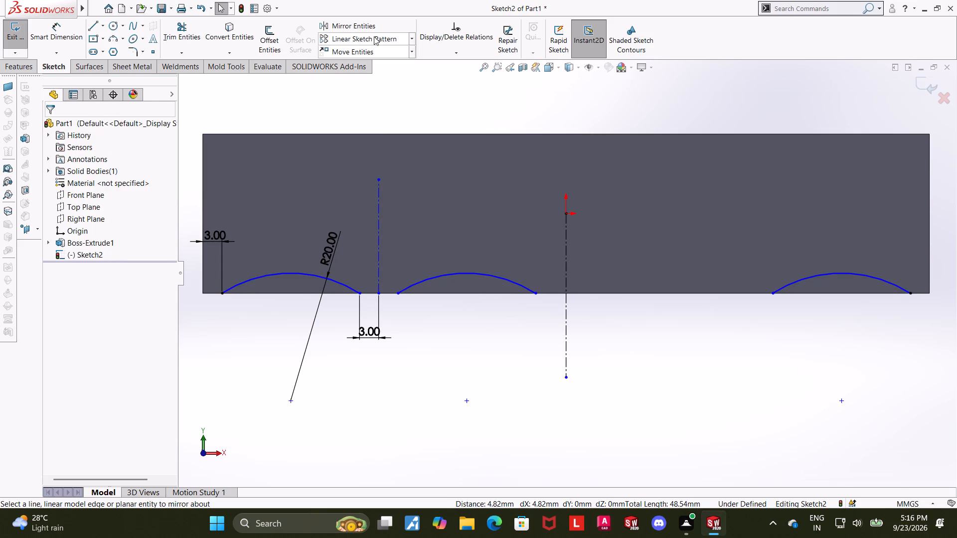
Mirror the second arc about the vertical centerline through the origin, keeping the original.
click(368, 26)
click(511, 280)
click(146, 274)
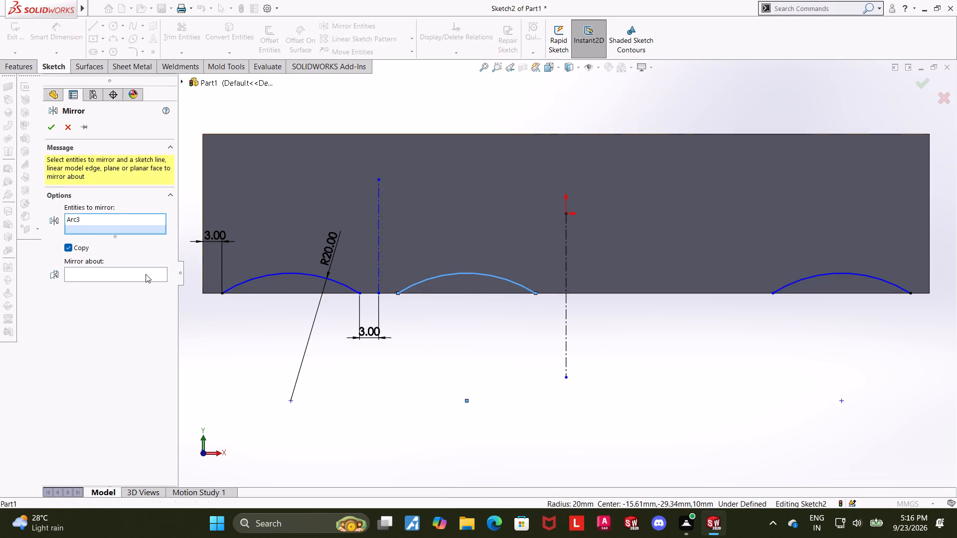
click(564, 246)
click(54, 124)
click(700, 368)
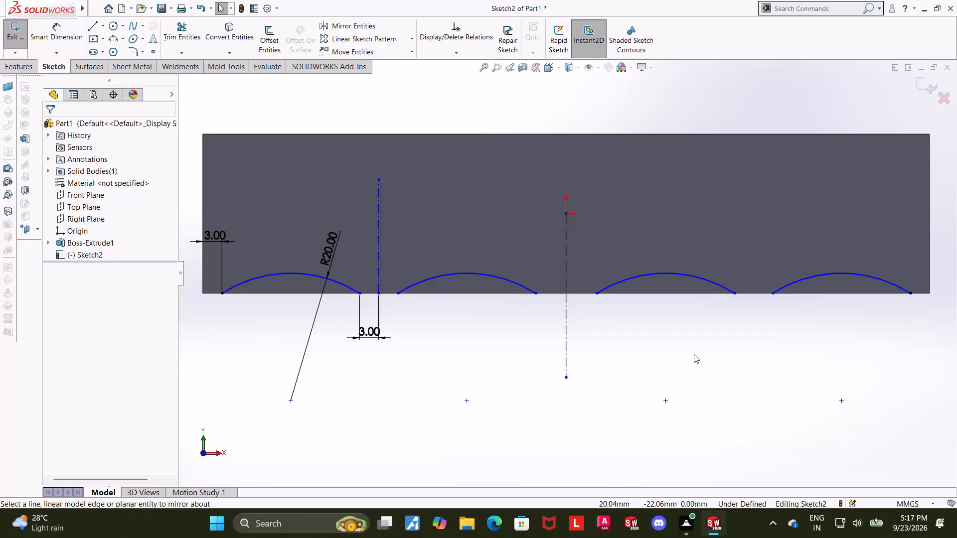
Sketch a straight line along the block's bottom edge joining the two endpoints of the original arc.
click(93, 28)
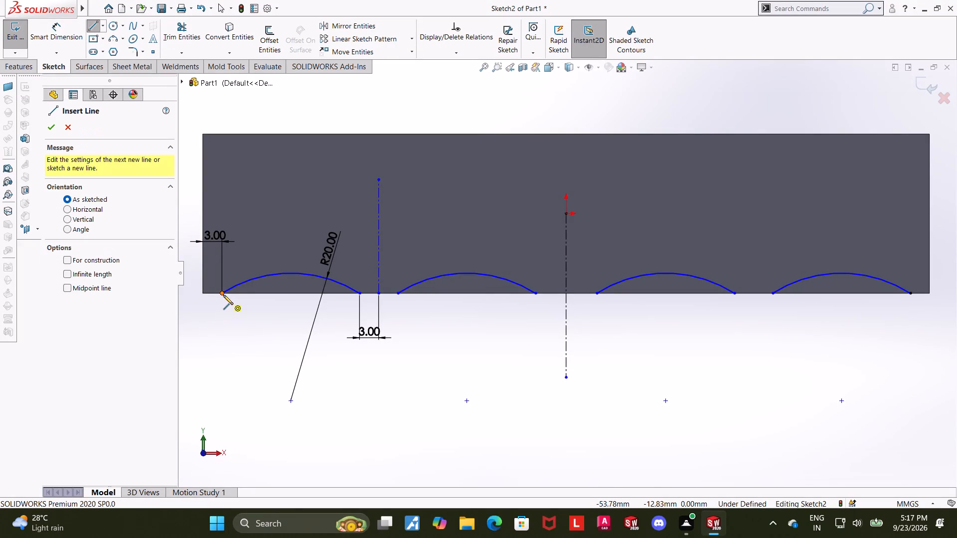
click(223, 295)
click(360, 293)
key(Escape)
key(Escape)
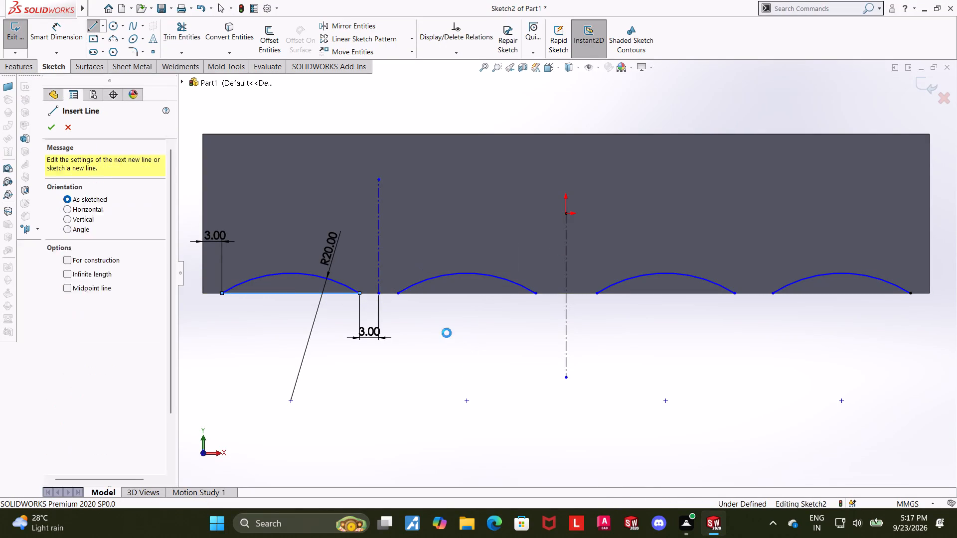
key(Escape)
key(Escape)
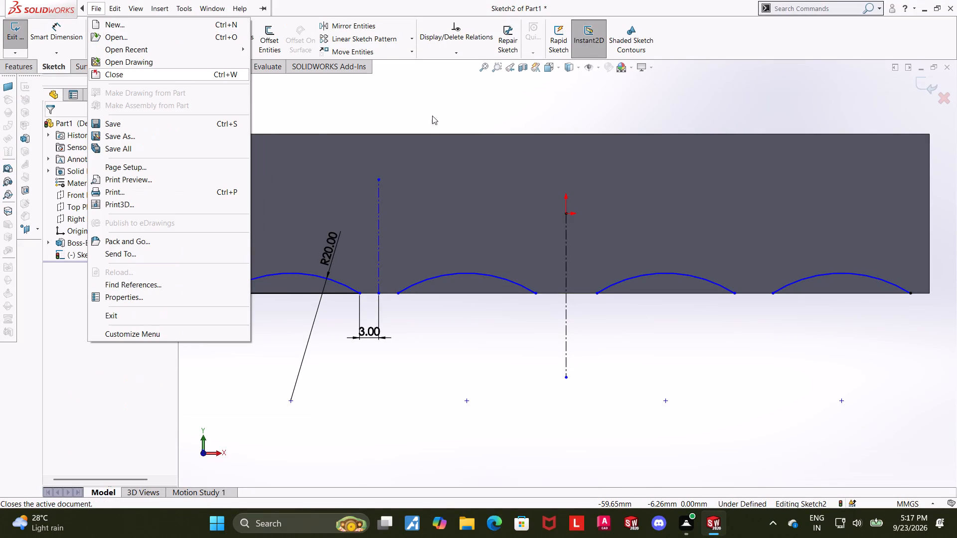
click(435, 109)
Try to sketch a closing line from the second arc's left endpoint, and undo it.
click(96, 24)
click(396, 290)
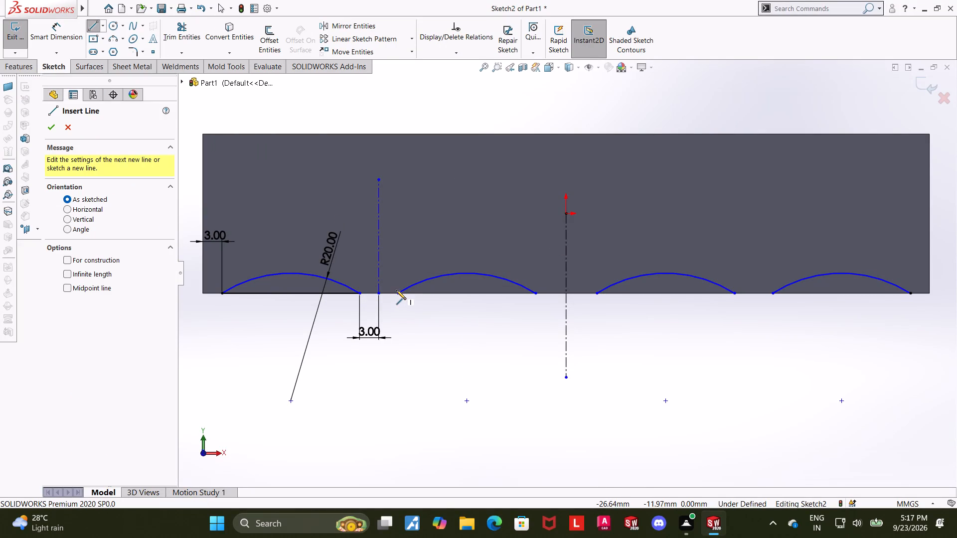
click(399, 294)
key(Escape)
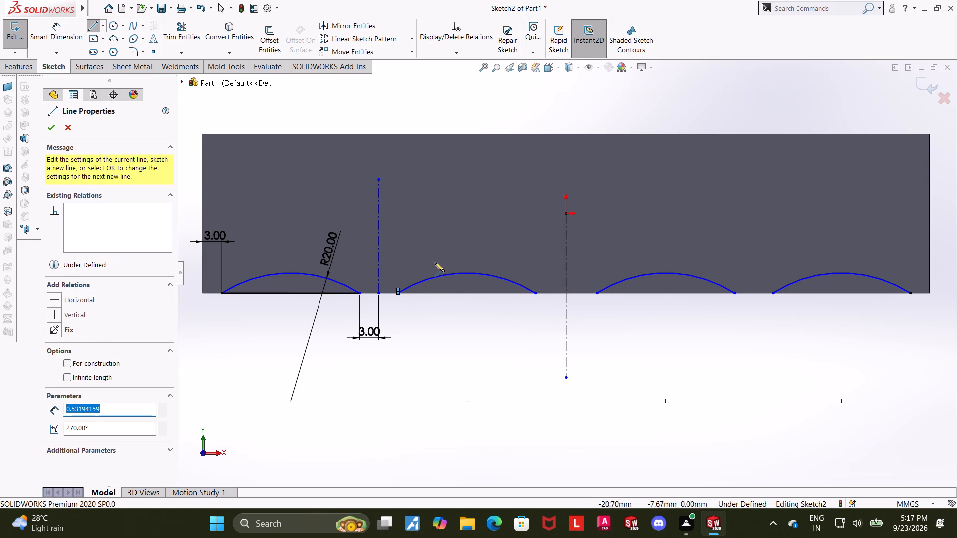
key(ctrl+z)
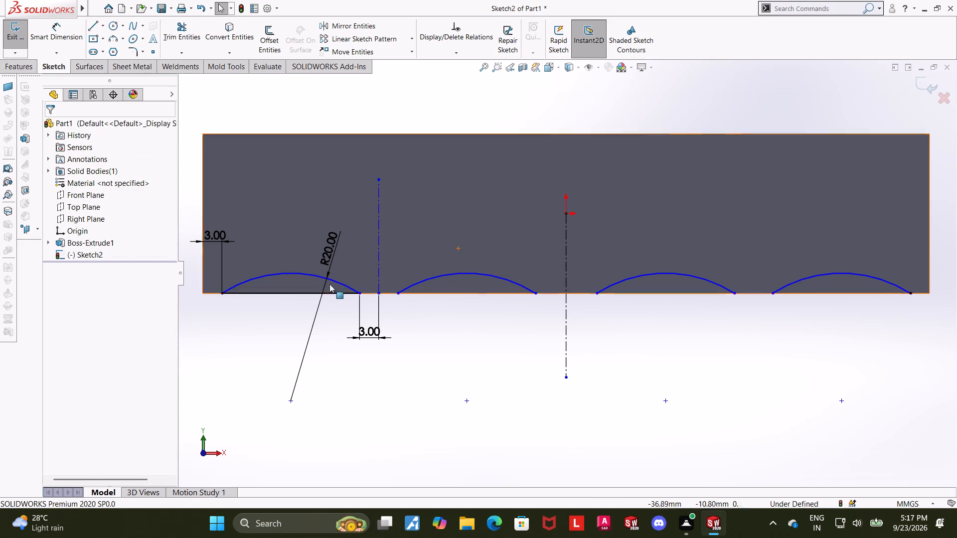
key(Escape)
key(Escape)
Mirror the first arc's closing line about the short vertical centerline to close the second arc.
click(348, 23)
click(263, 290)
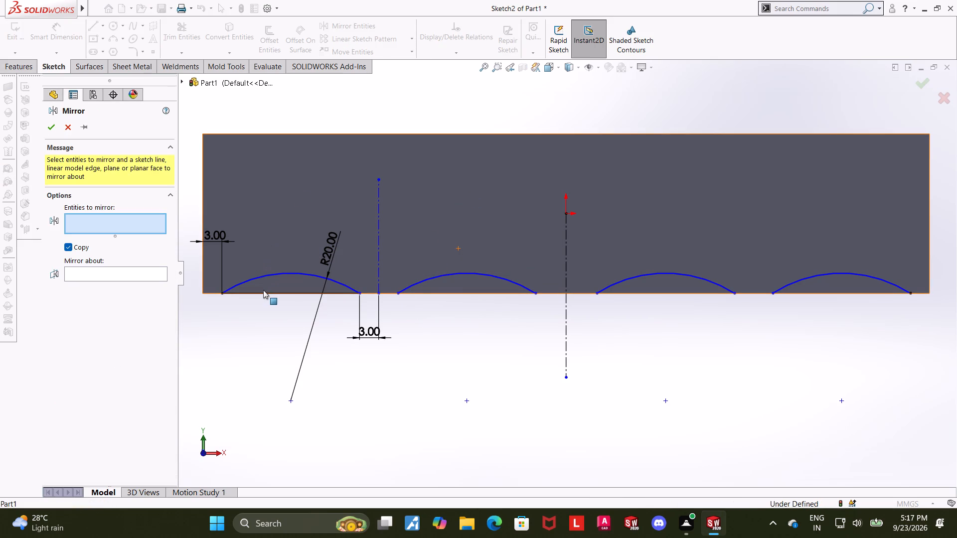
click(265, 294)
click(117, 274)
click(381, 229)
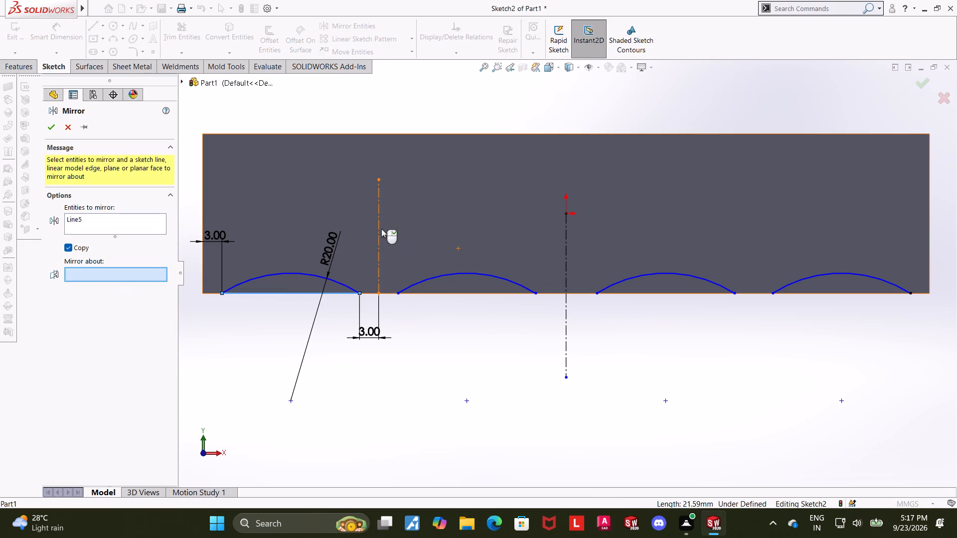
click(50, 133)
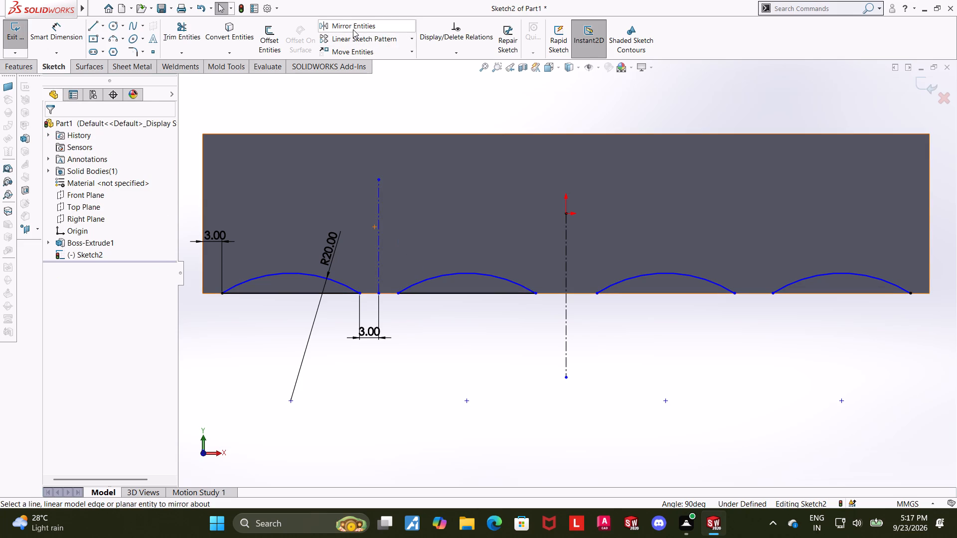
Mirror both closing lines about the vertical centerline through the origin to close the two arcs on the other half.
click(353, 26)
click(313, 294)
click(454, 293)
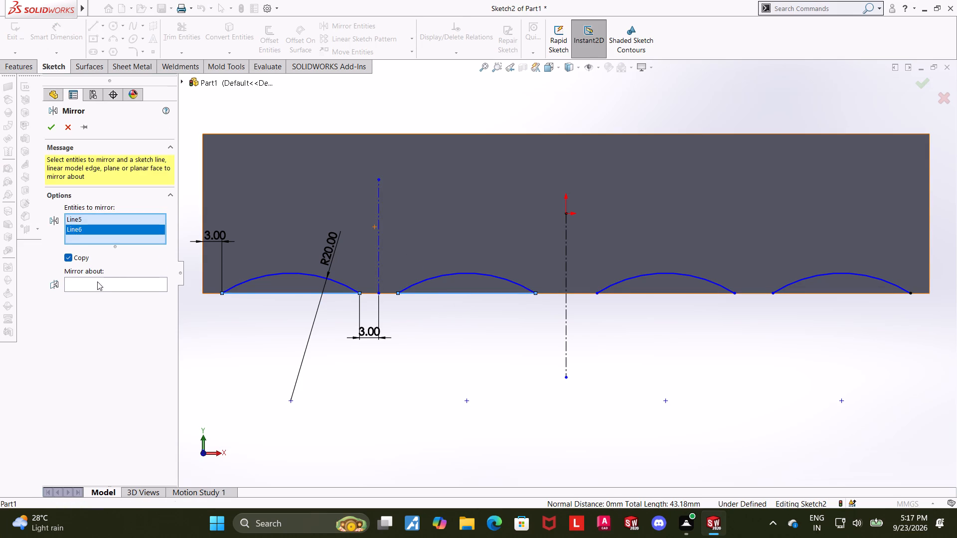
click(97, 281)
click(565, 316)
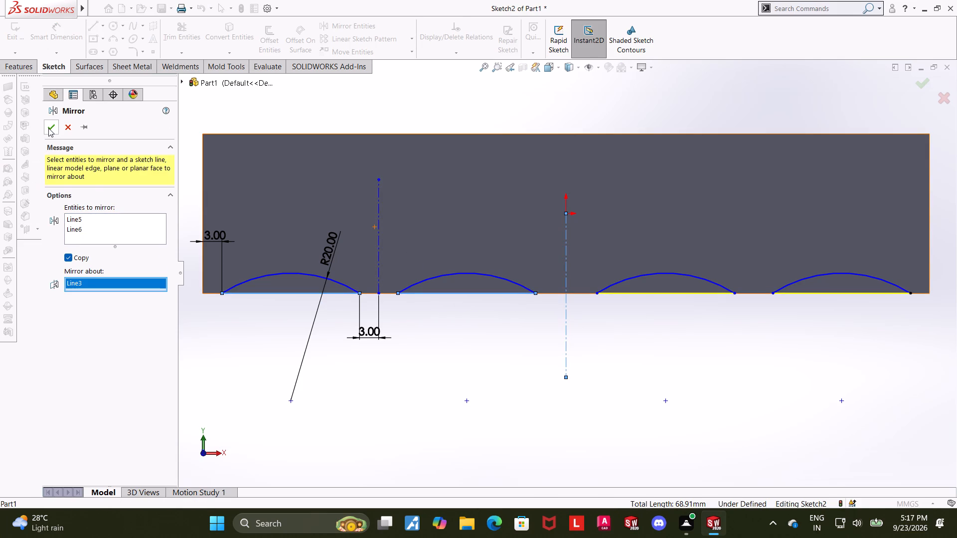
click(48, 128)
click(731, 314)
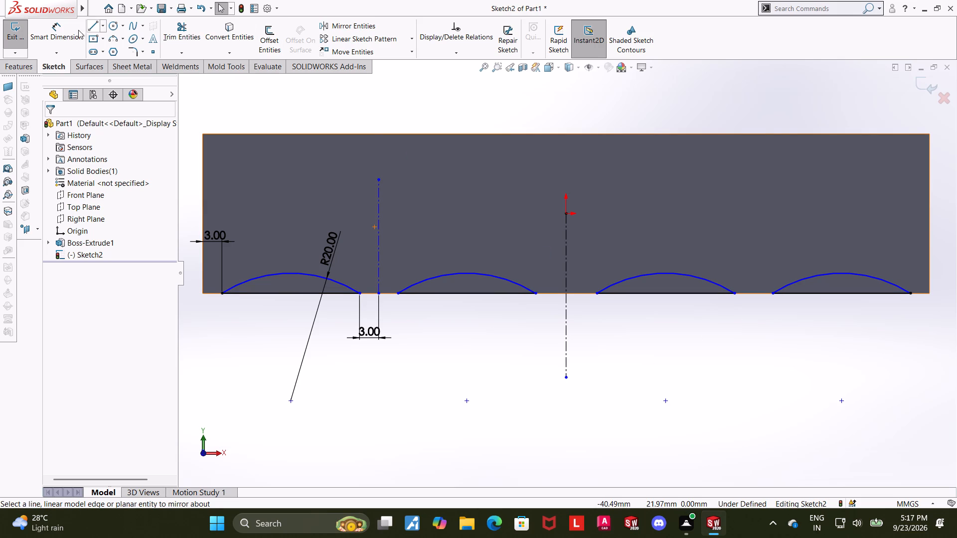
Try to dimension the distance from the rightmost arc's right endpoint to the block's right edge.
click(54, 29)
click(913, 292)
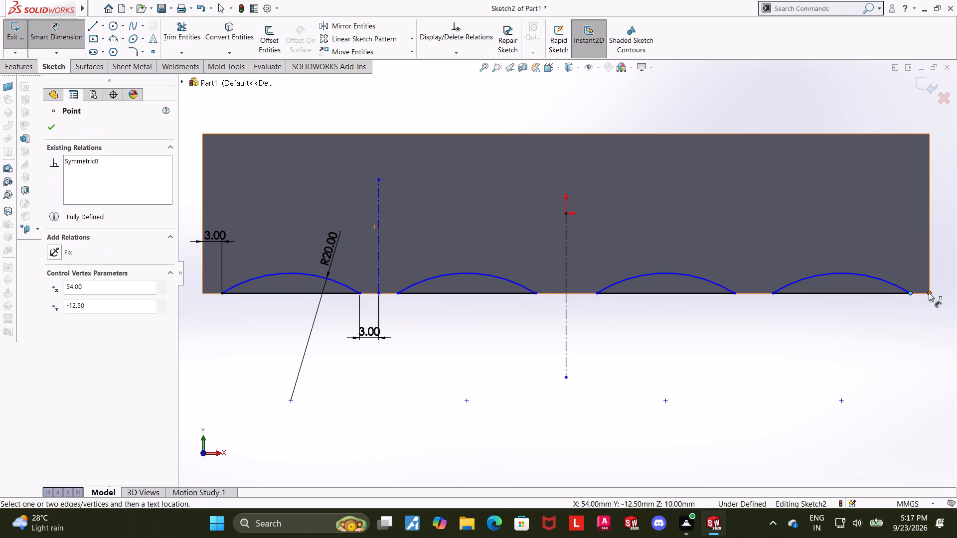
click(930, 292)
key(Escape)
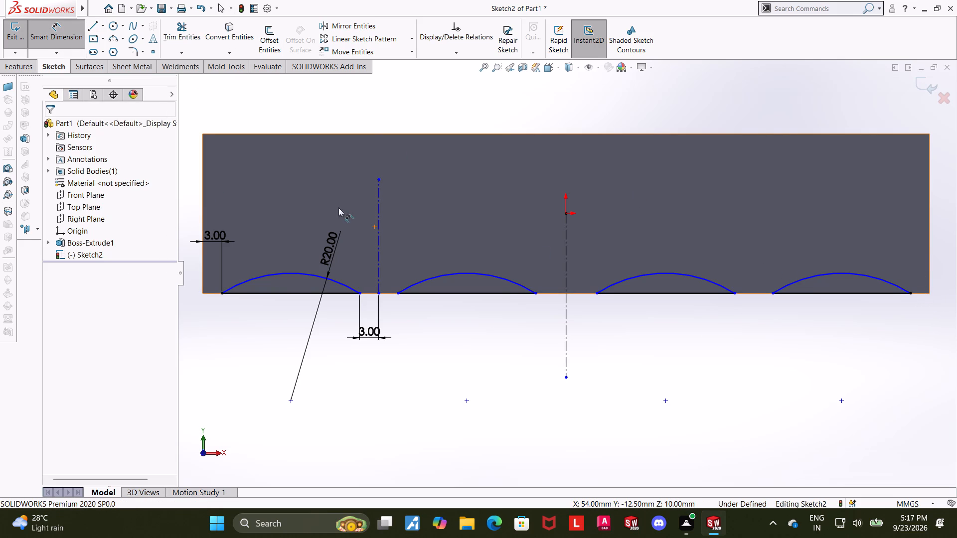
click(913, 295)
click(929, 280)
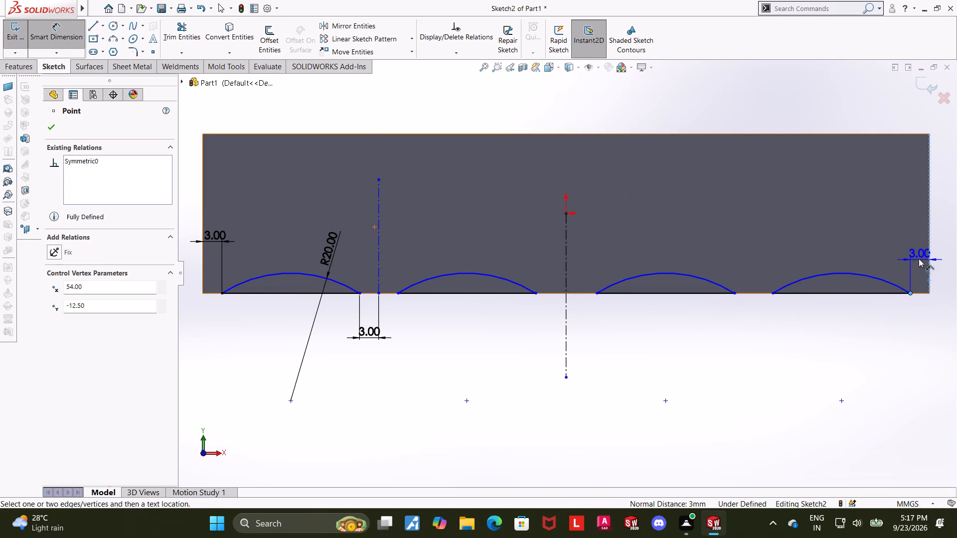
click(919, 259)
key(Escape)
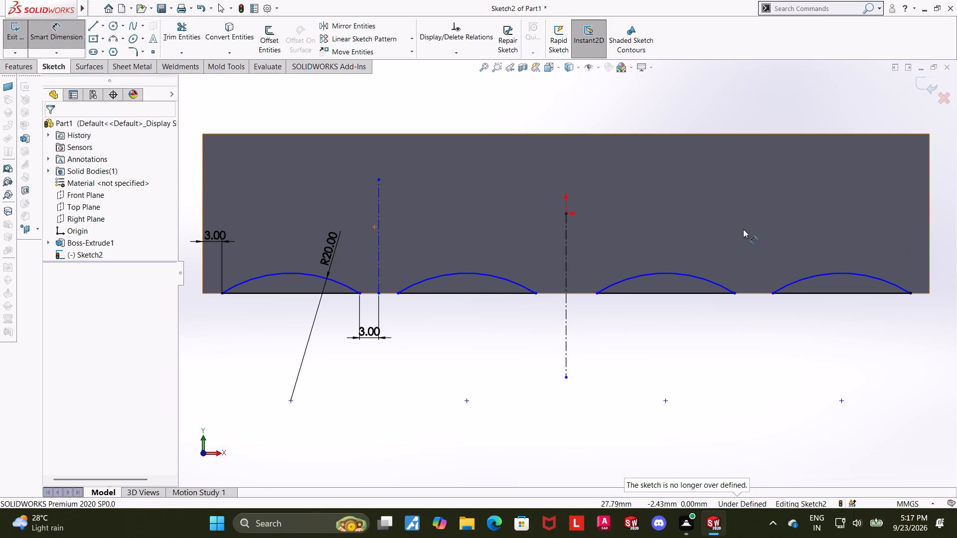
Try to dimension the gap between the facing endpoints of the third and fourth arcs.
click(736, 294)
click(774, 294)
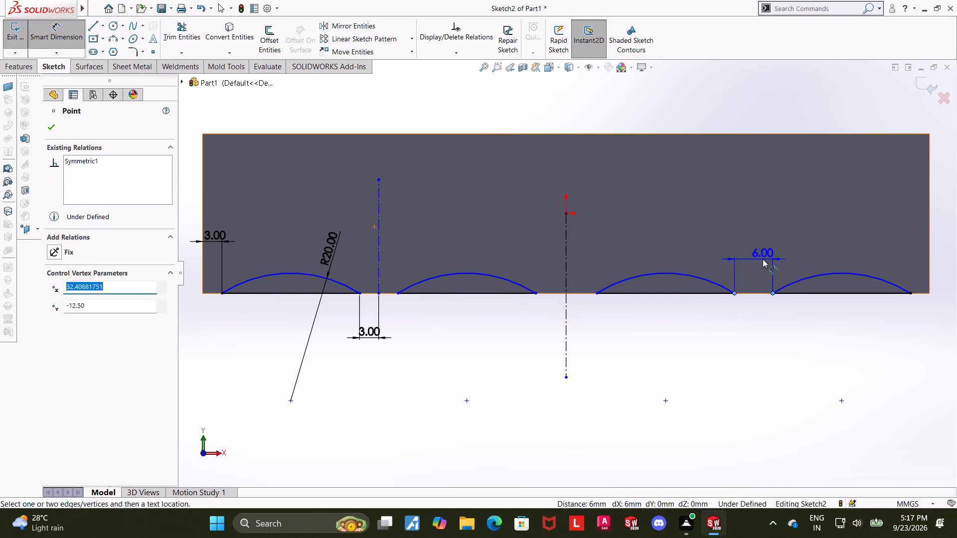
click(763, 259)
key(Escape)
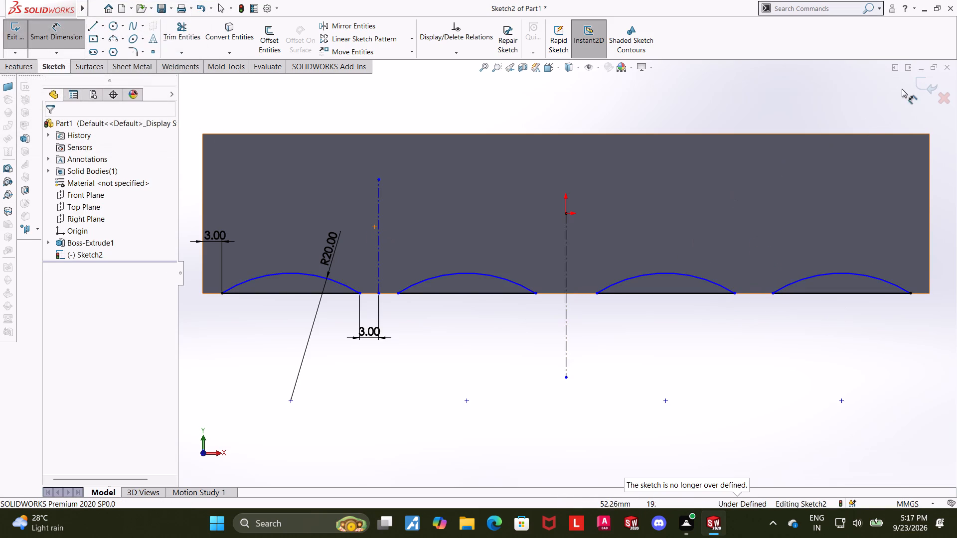
Exit the sketch and extrude-cut the four closed arc segments through the block's thickness.
click(920, 85)
middle_drag(759, 108, 738, 121)
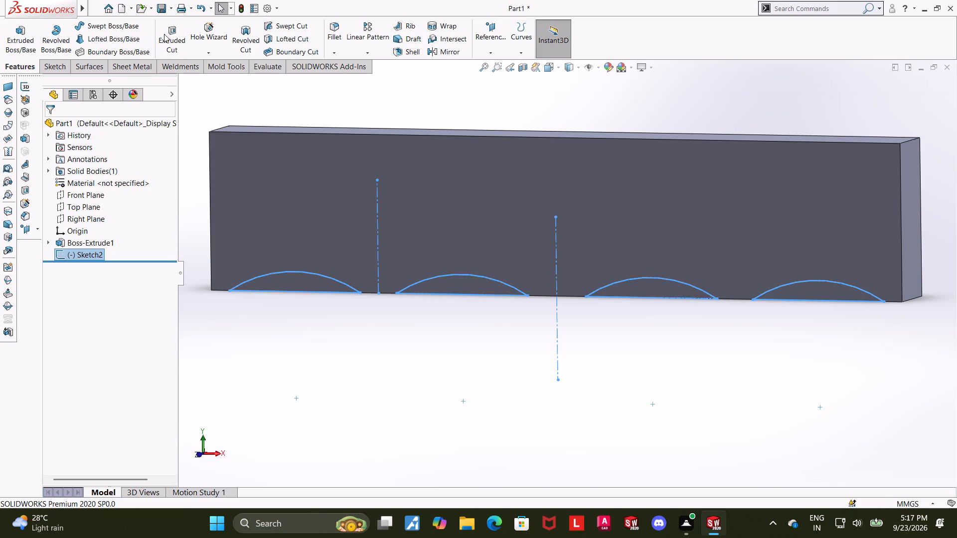
click(164, 34)
middle_drag(245, 120, 273, 121)
scroll(270, 121, up, 1)
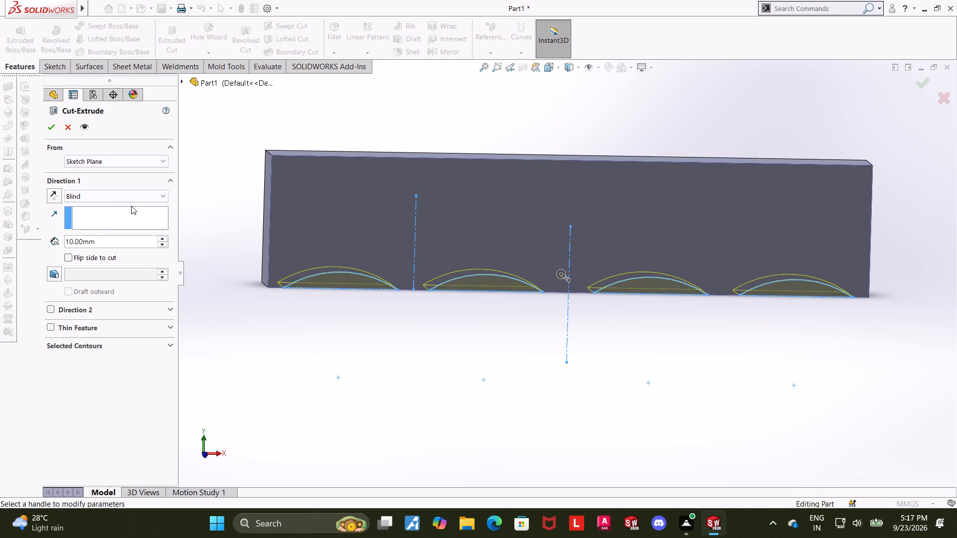
click(108, 194)
click(106, 219)
click(55, 130)
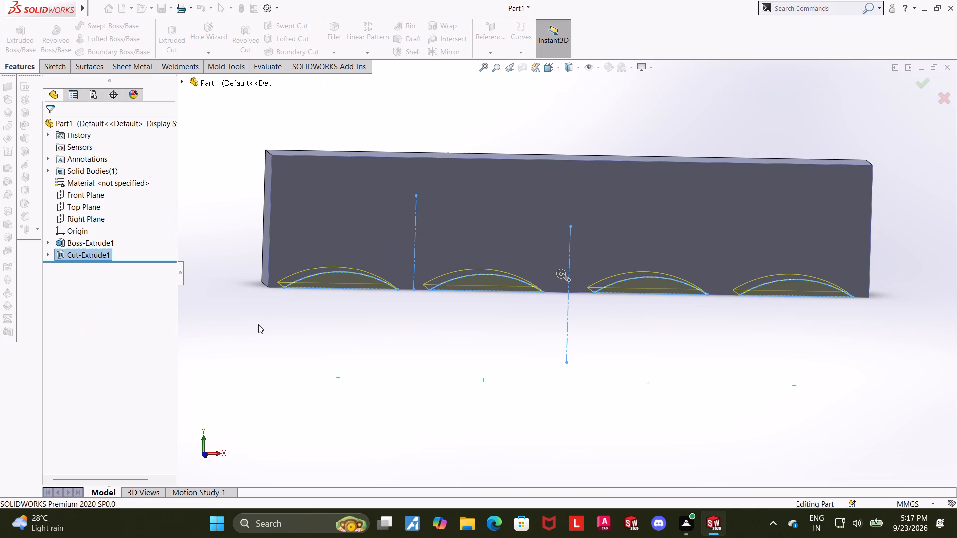
click(284, 356)
Start a new sketch on the block's large front face and orient the view normal to it.
middle_drag(364, 418, 392, 202)
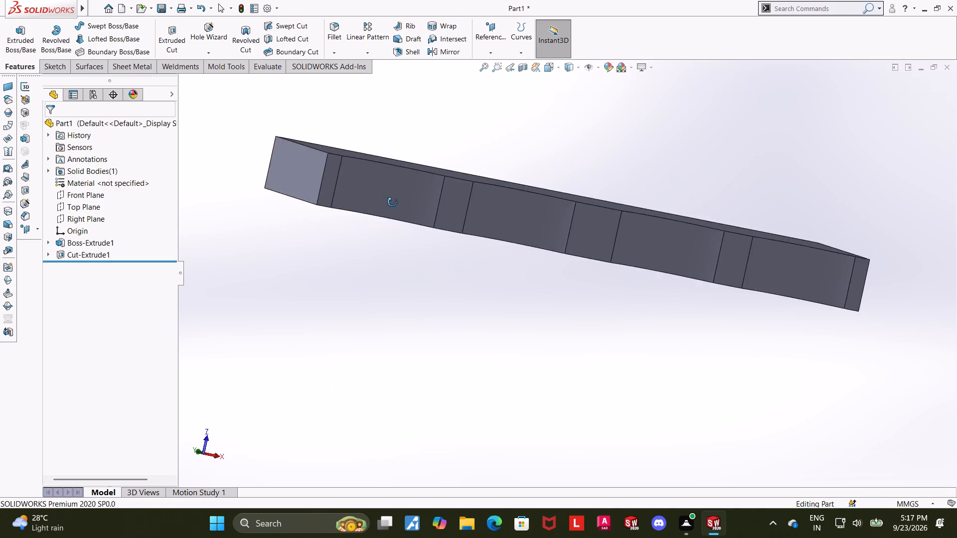
middle_drag(392, 202, 332, 358)
middle_drag(533, 282, 562, 309)
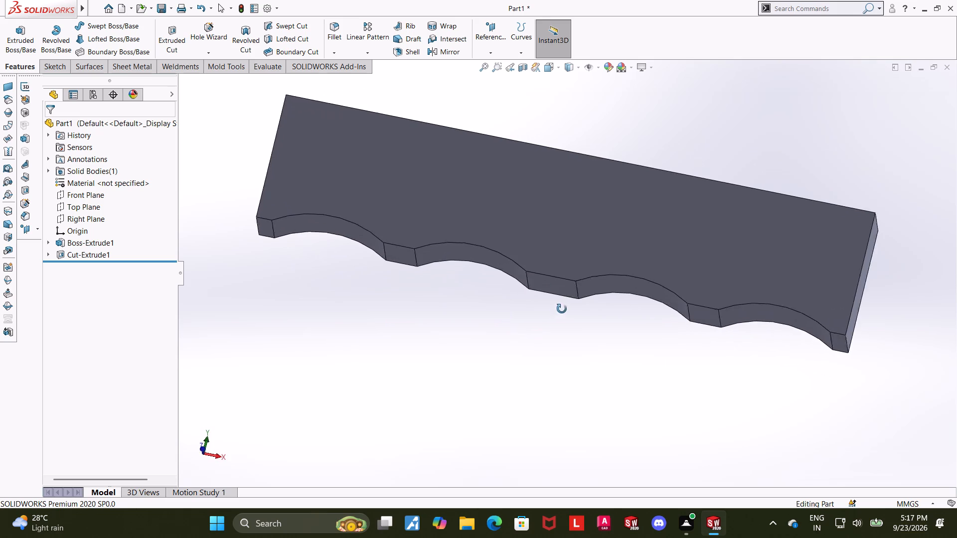
middle_drag(562, 309, 588, 328)
click(588, 252)
click(636, 220)
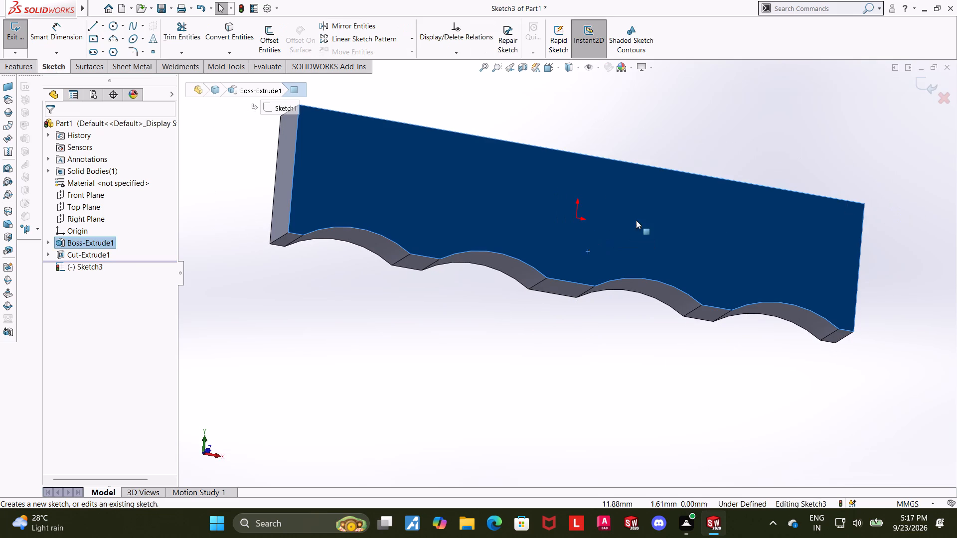
click(81, 269)
click(111, 255)
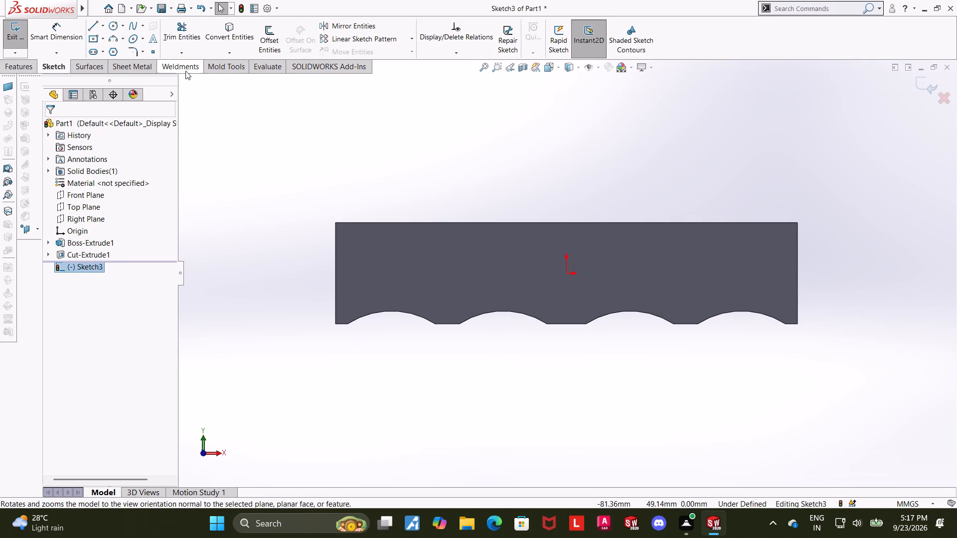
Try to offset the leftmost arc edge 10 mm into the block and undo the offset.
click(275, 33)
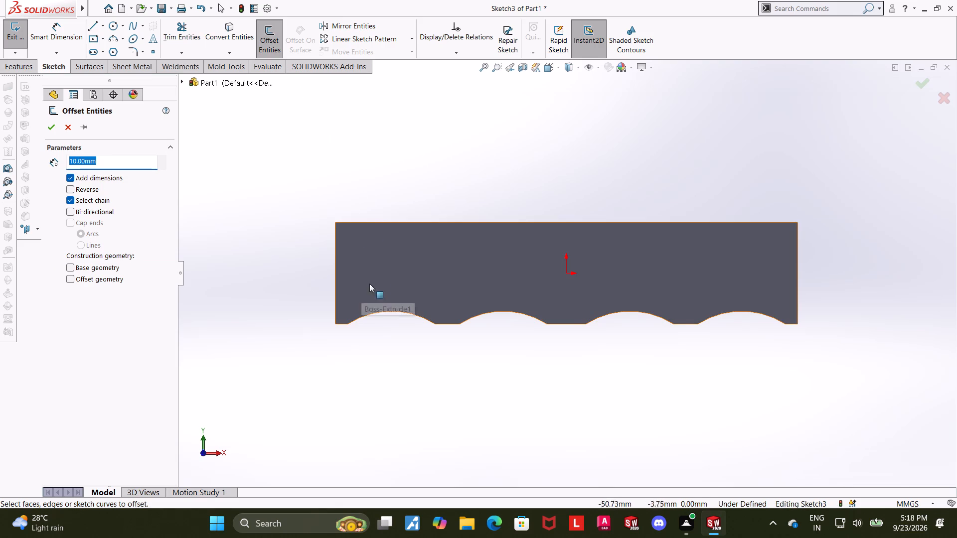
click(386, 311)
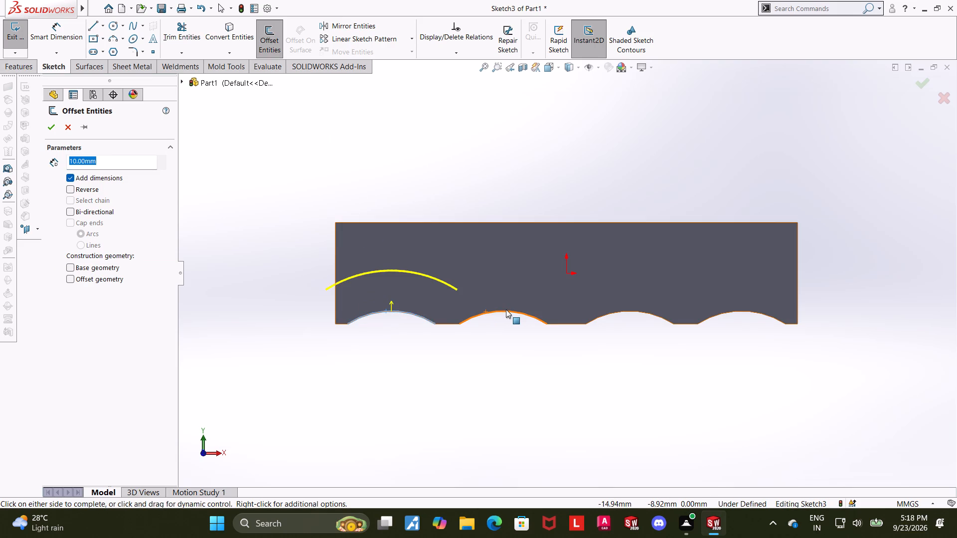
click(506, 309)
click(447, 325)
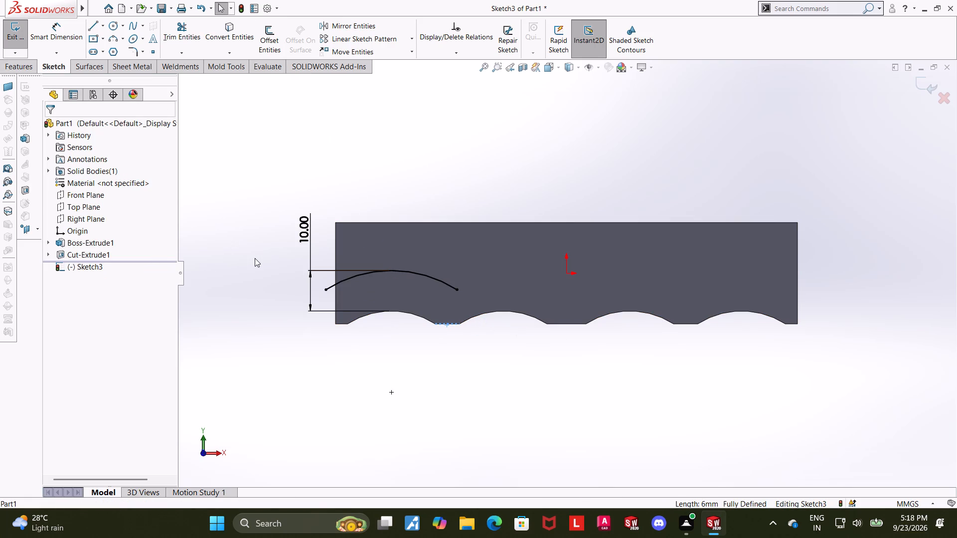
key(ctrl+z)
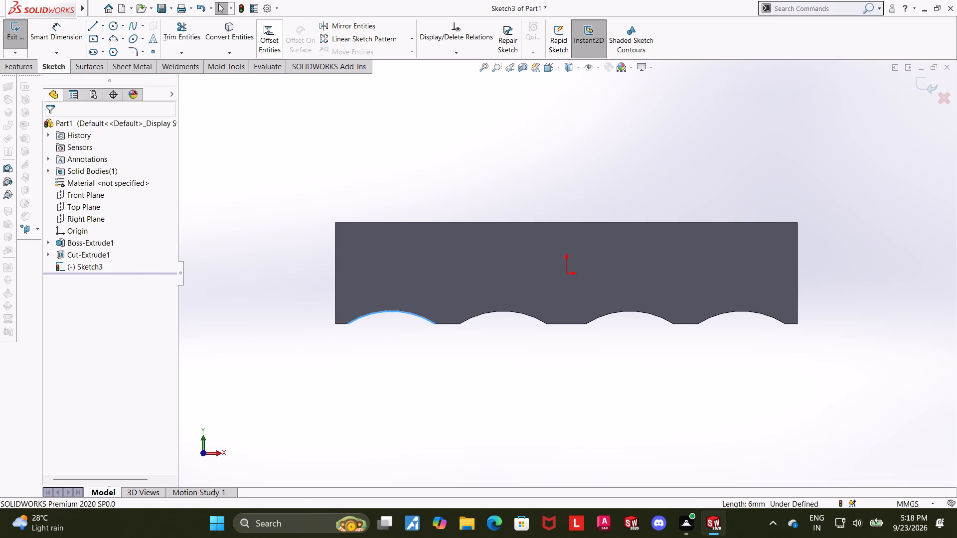
Offset the four bottom arc edges and the three flat edges between them 6 mm into the block.
click(264, 25)
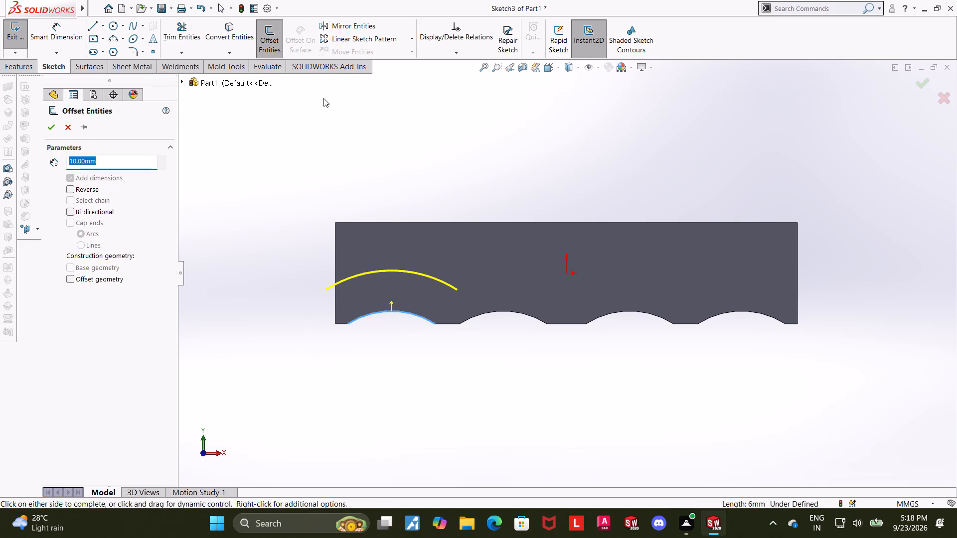
key(6)
key(Return)
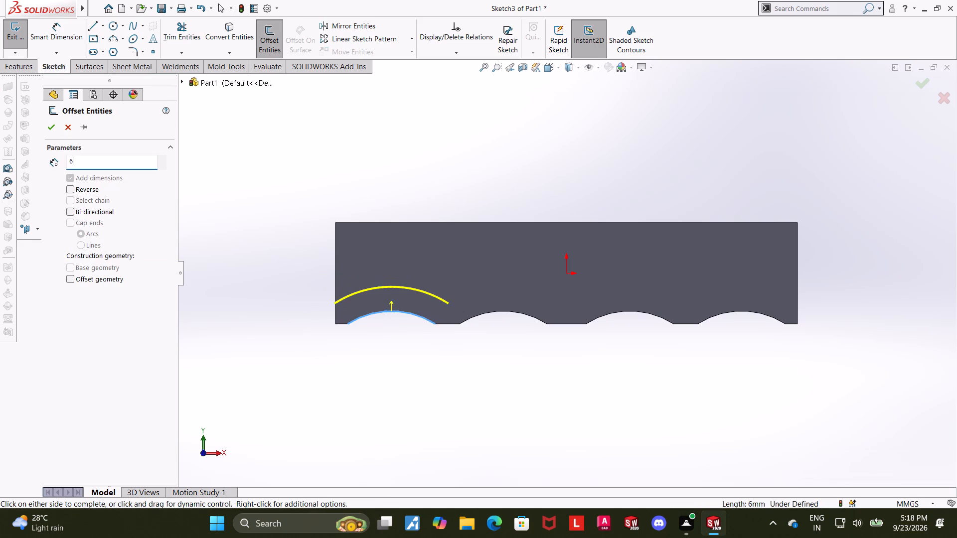
click(448, 325)
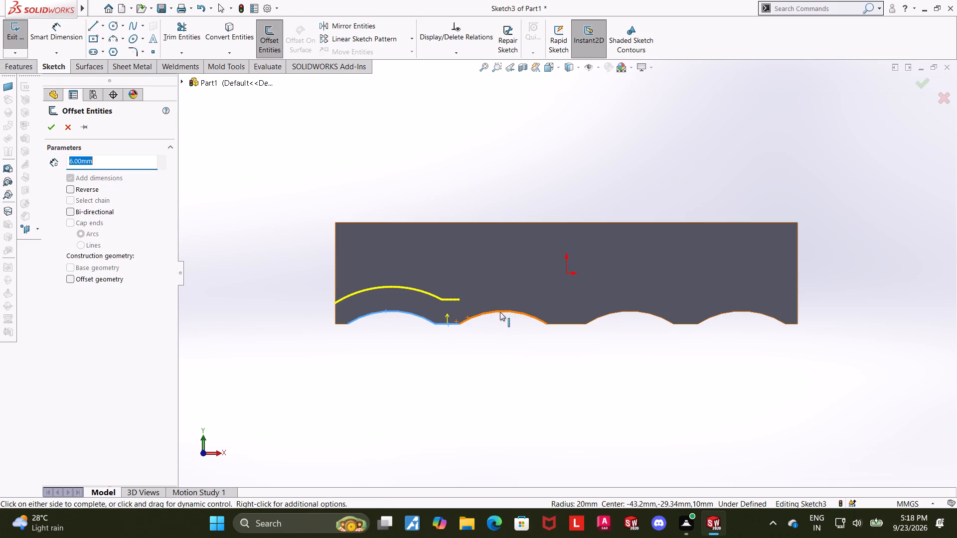
click(503, 310)
click(561, 324)
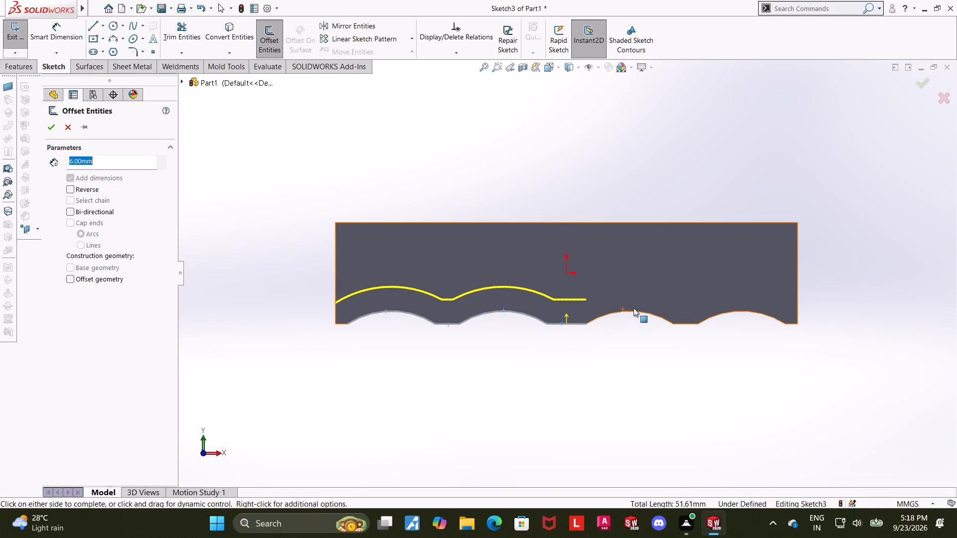
click(636, 310)
click(683, 324)
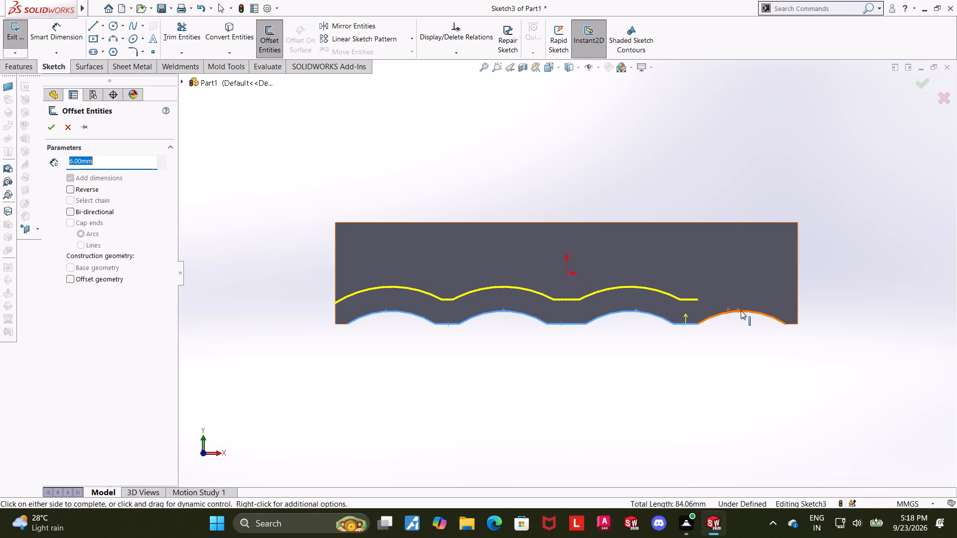
click(741, 310)
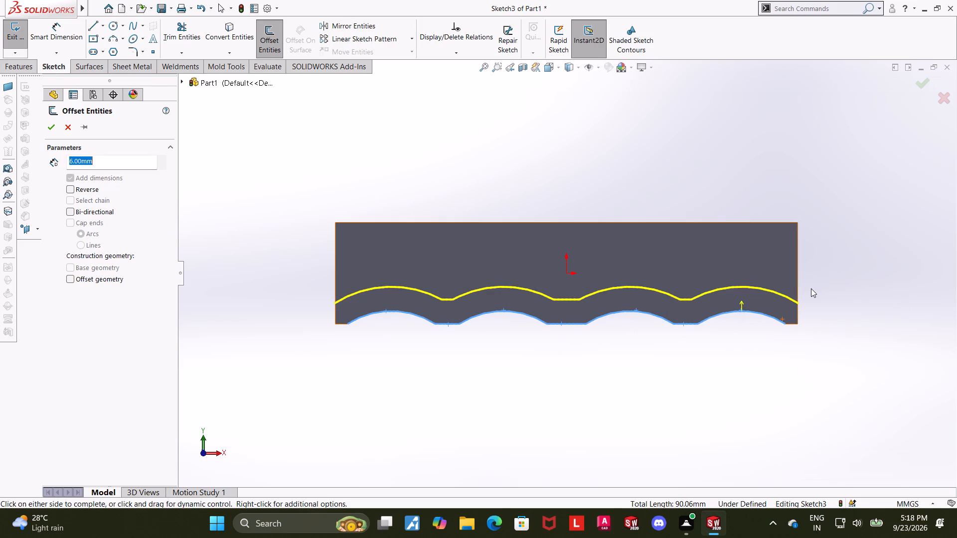
double_click(44, 123)
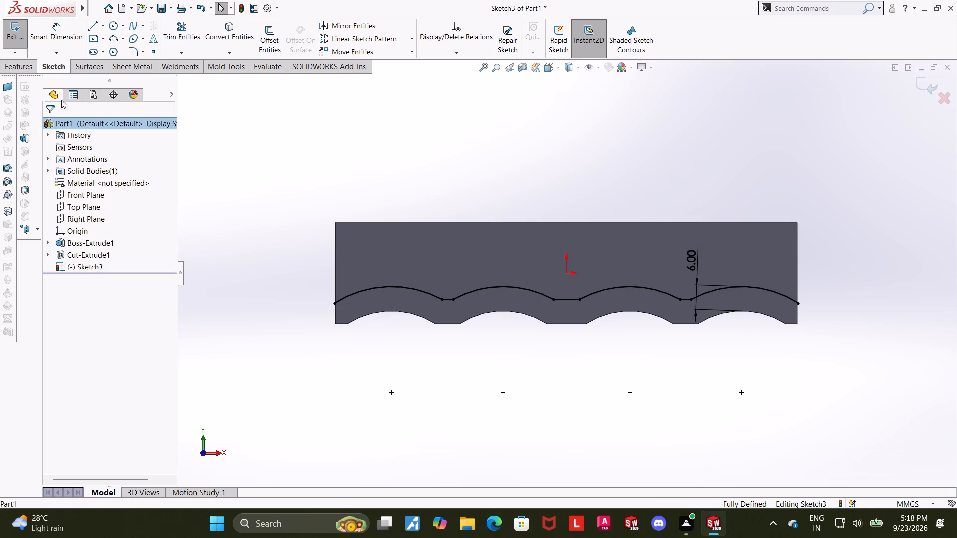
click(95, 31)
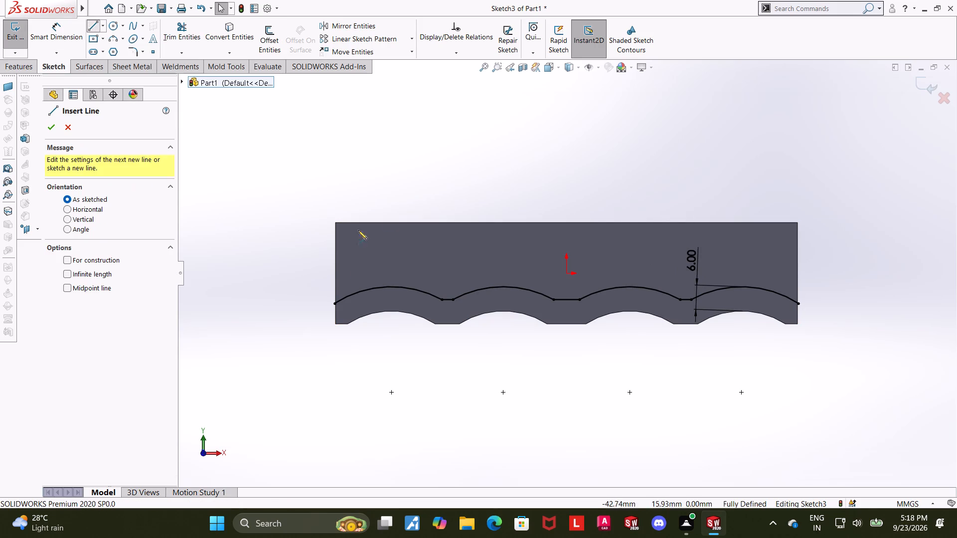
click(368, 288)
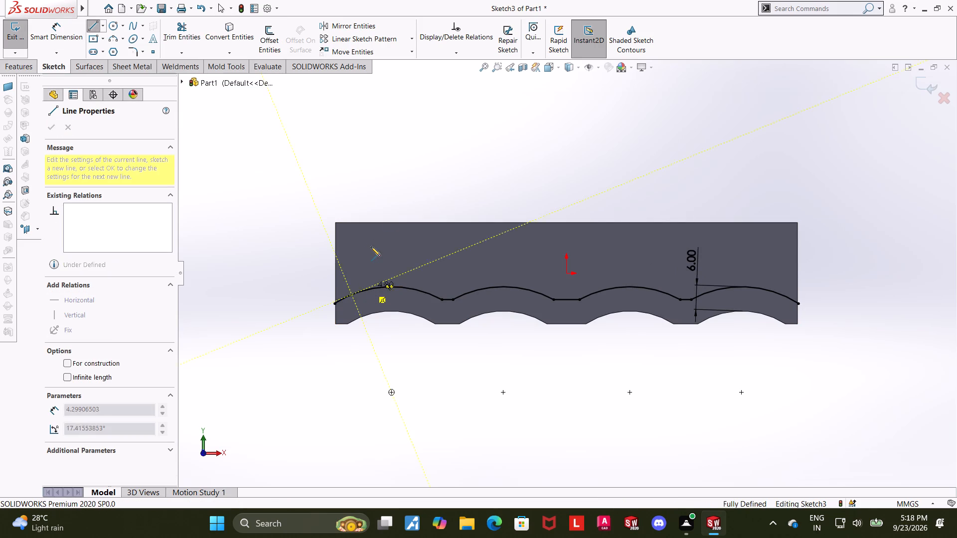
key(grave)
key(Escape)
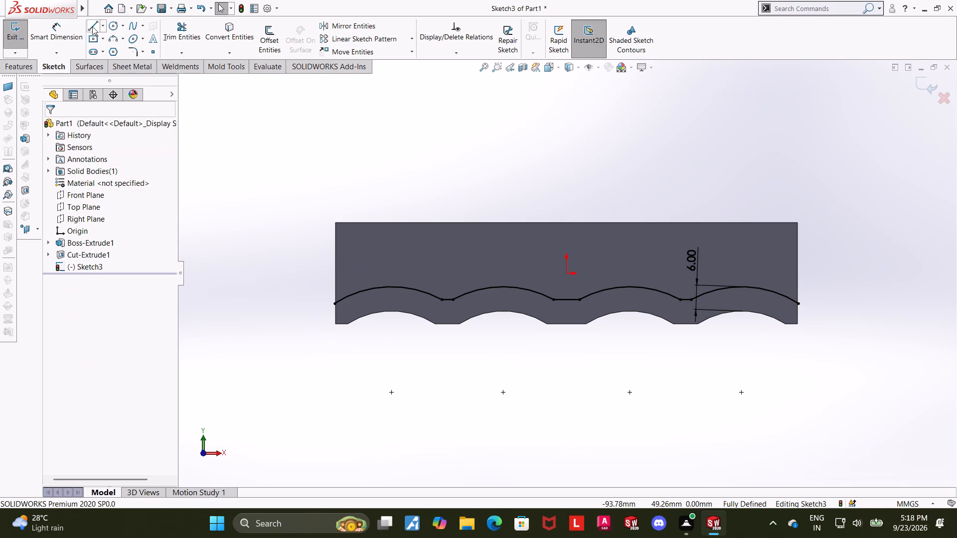
Sketch two vertical lines up from the outer offset arcs, joined by a horizontal line about 4.2 mm below the block's top edge.
click(91, 27)
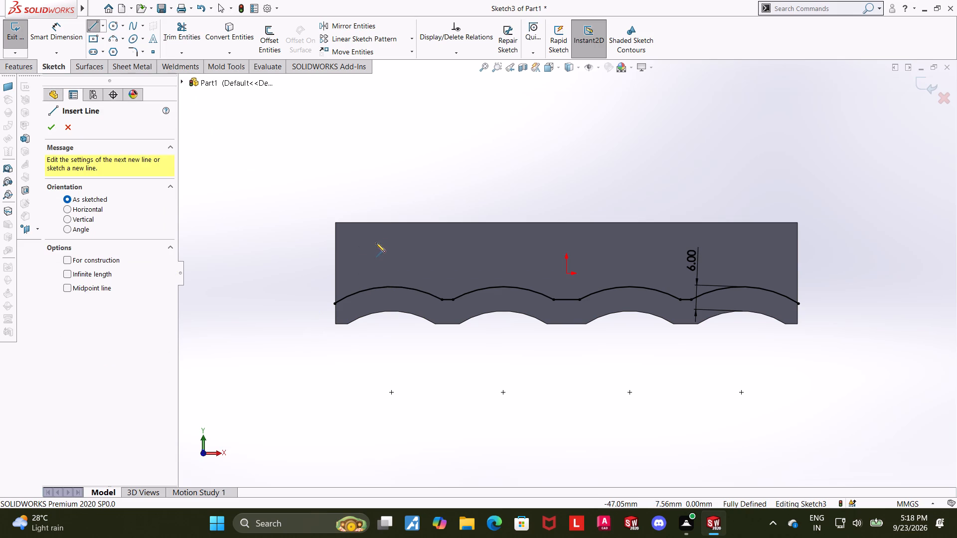
click(356, 293)
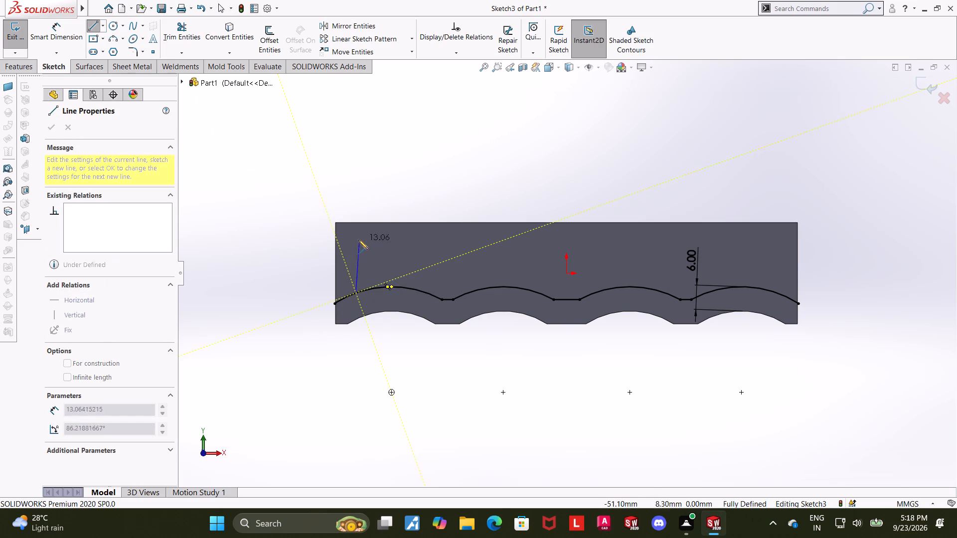
click(355, 240)
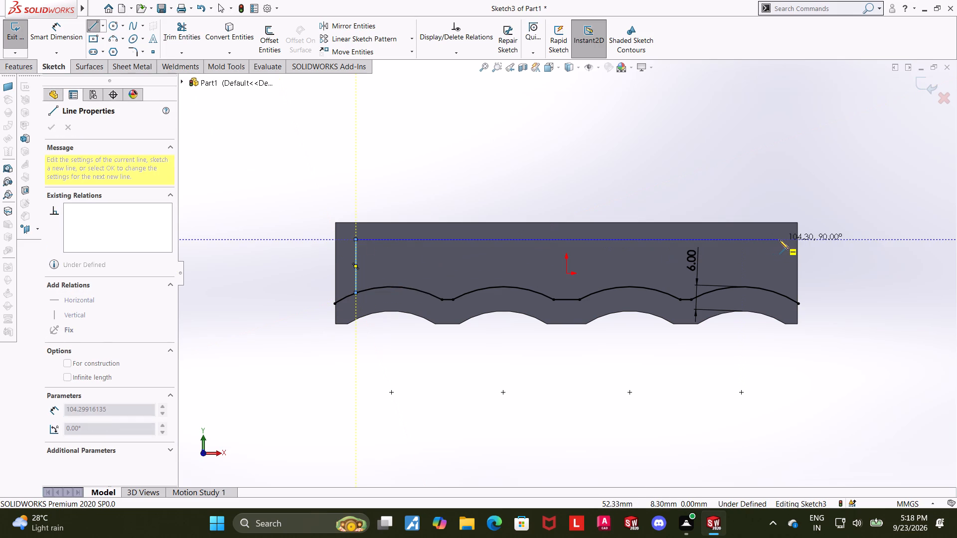
double_click(779, 240)
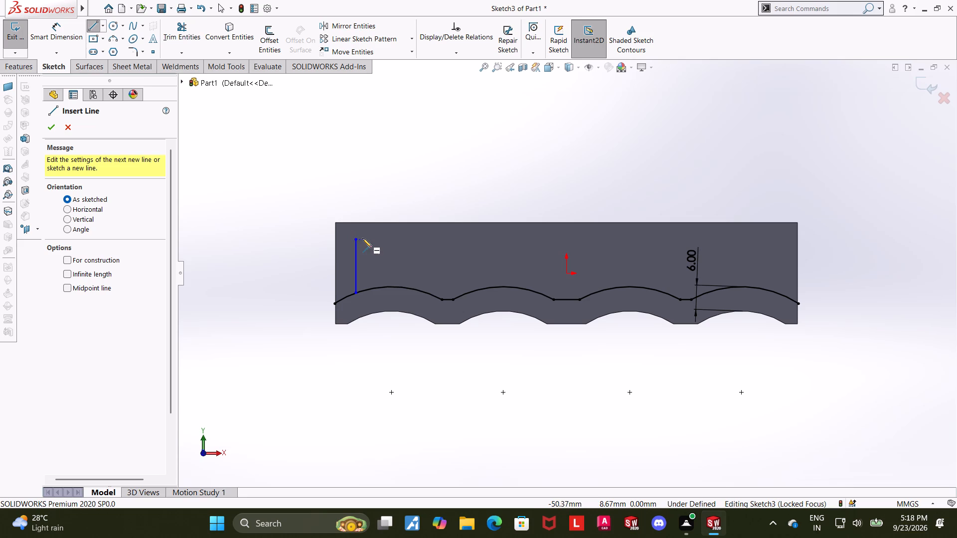
click(357, 239)
click(789, 241)
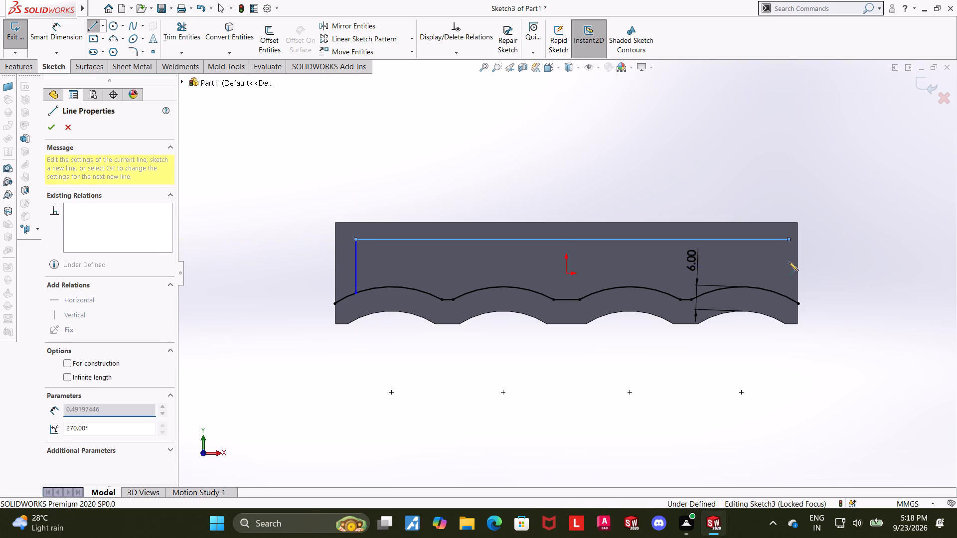
click(790, 297)
key(Escape)
key(Escape)
key(Escape)
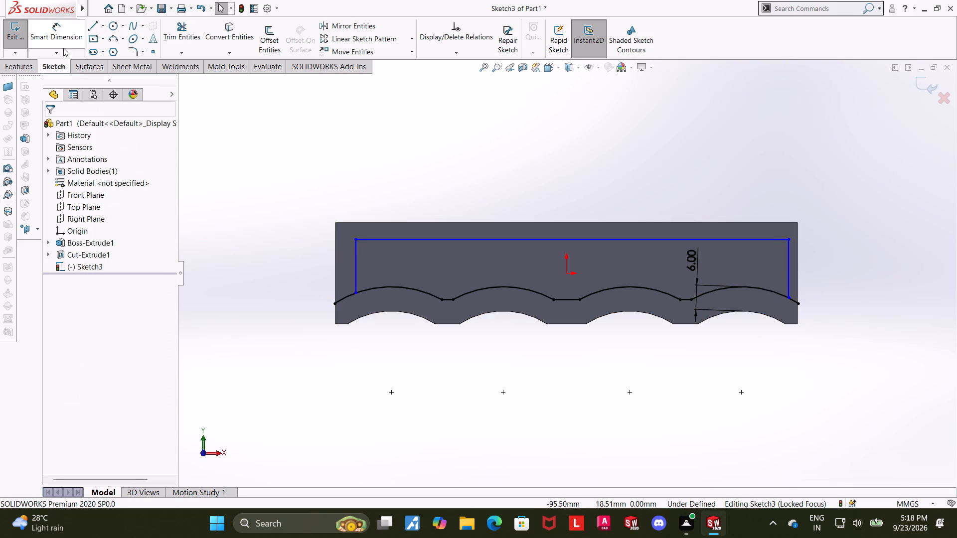
Dimension the left vertical line 3 mm from the block's left edge.
click(57, 35)
click(355, 269)
click(335, 265)
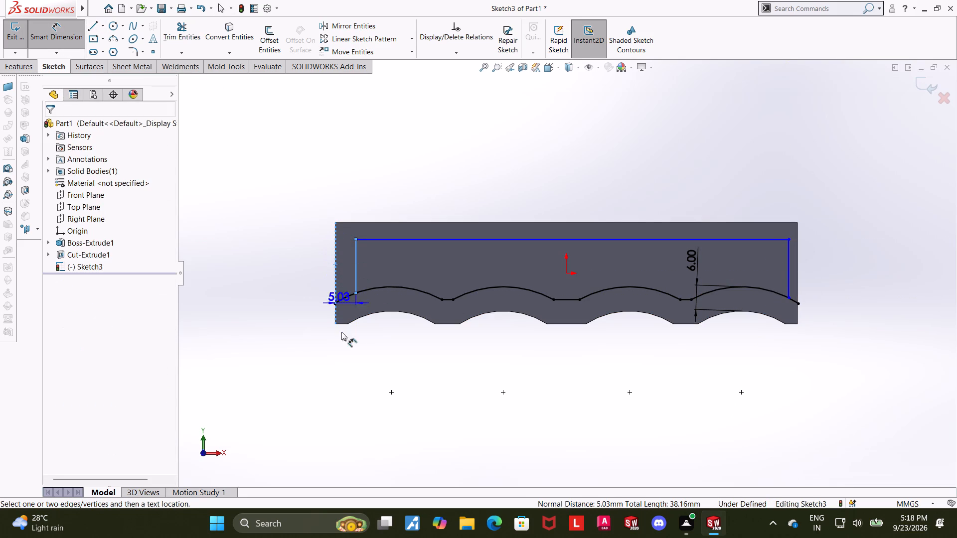
click(342, 358)
key(3)
key(Return)
key(Escape)
key(Escape)
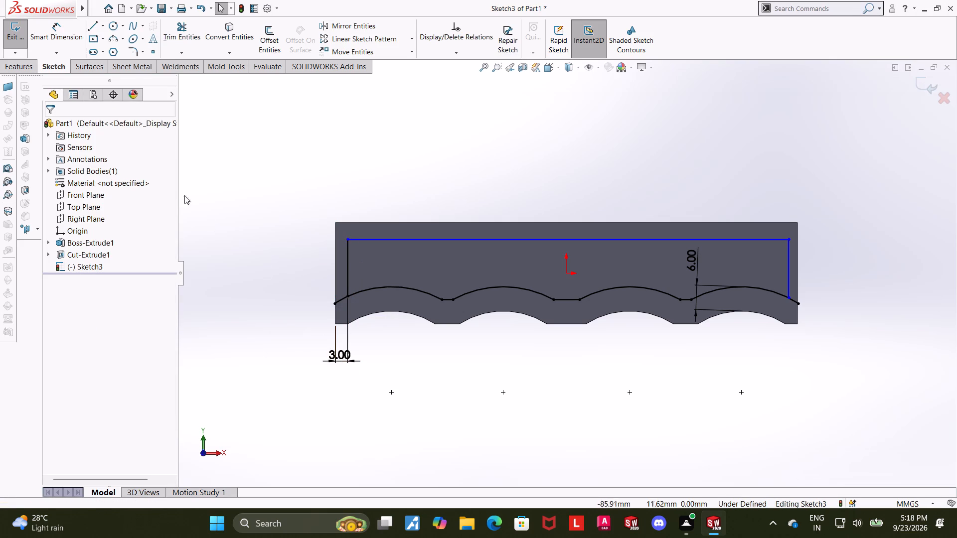
Dimension the horizontal line 6 mm from the block's top edge.
click(35, 34)
click(528, 239)
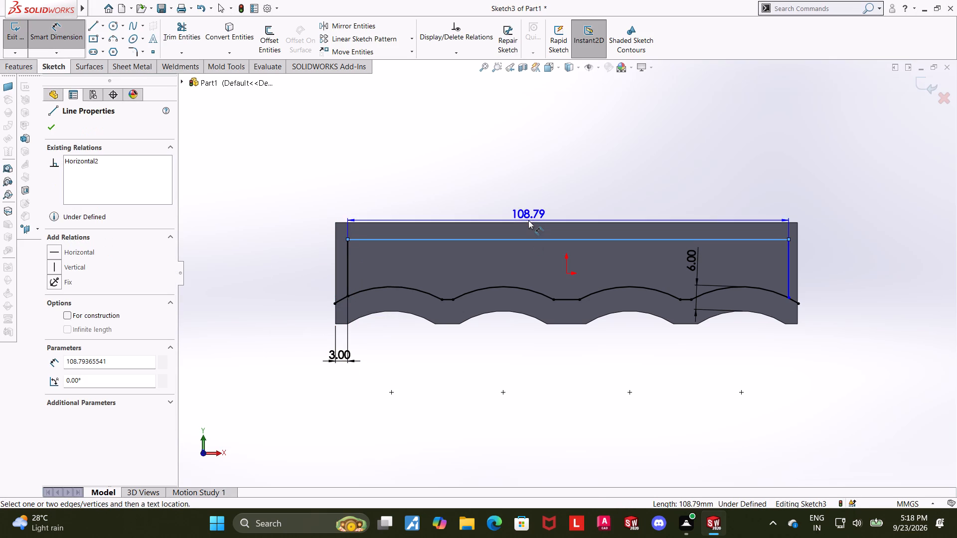
click(528, 223)
click(286, 240)
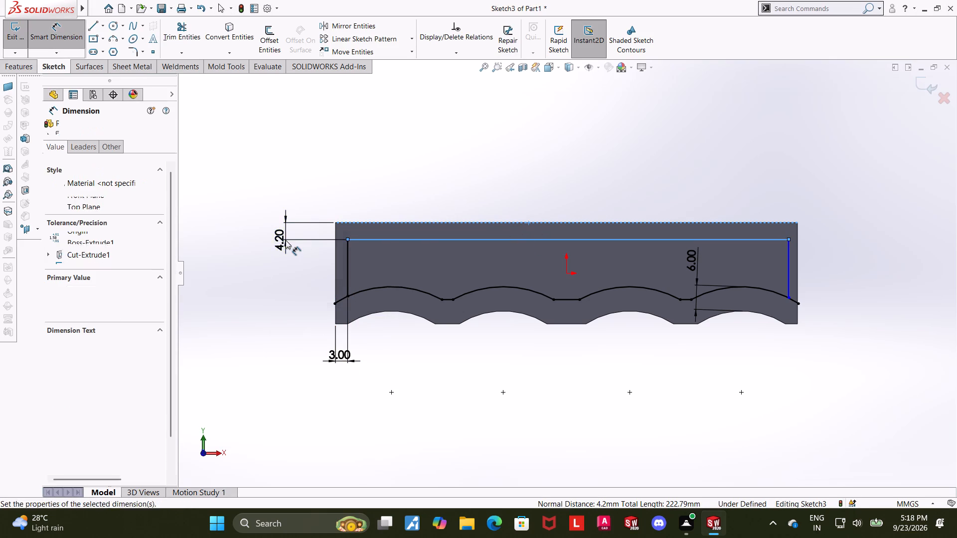
key(6)
key(Return)
key(Escape)
key(Escape)
Dimension the right vertical line 3 mm from the block's right edge.
click(74, 37)
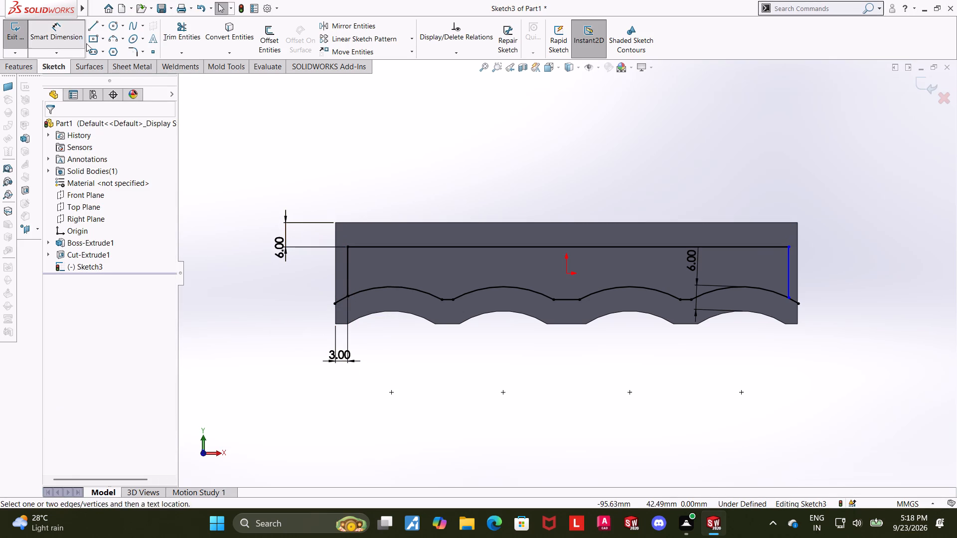
click(790, 265)
click(797, 268)
click(795, 371)
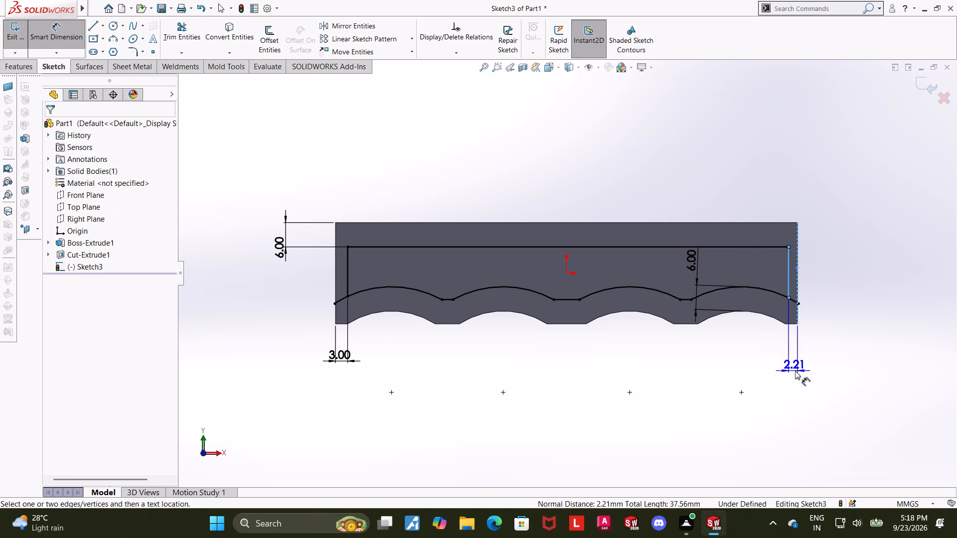
key(3)
key(Return)
key(Escape)
key(Escape)
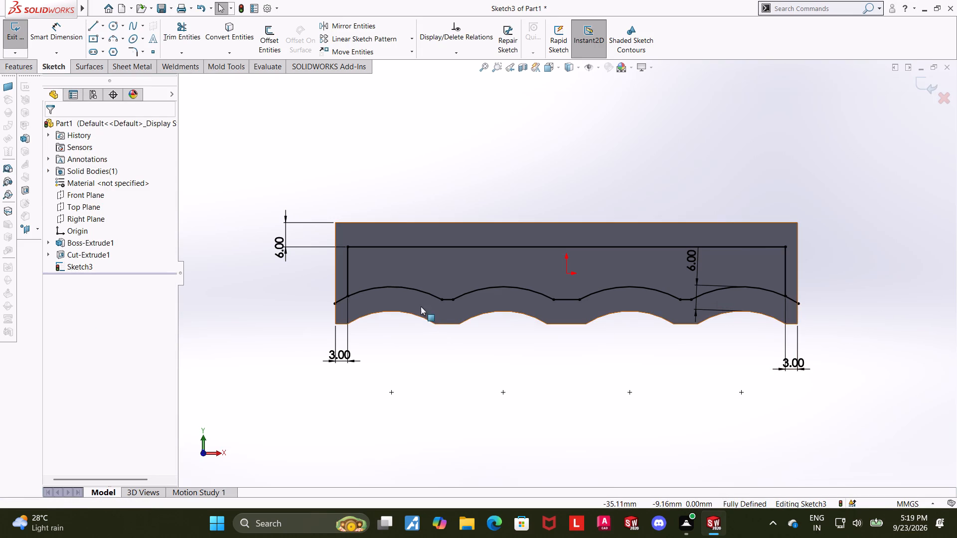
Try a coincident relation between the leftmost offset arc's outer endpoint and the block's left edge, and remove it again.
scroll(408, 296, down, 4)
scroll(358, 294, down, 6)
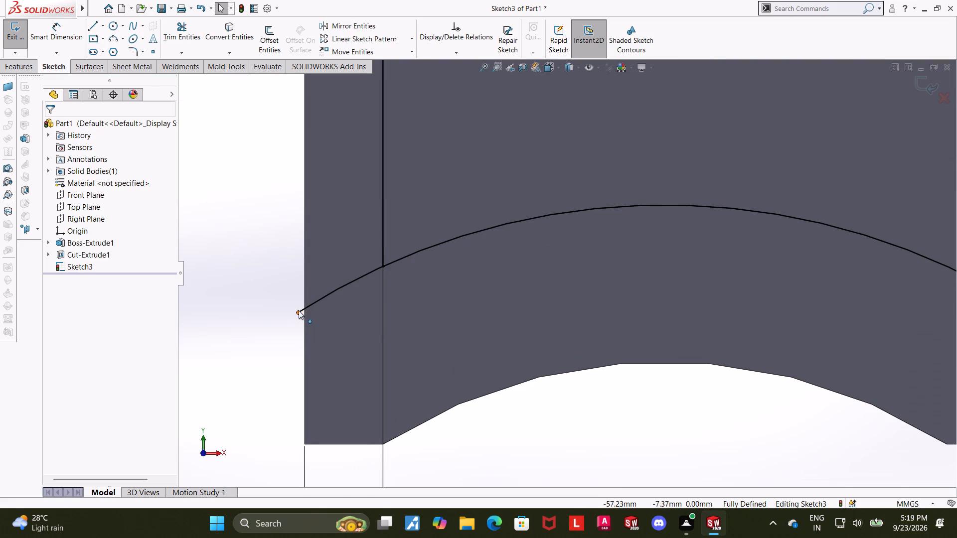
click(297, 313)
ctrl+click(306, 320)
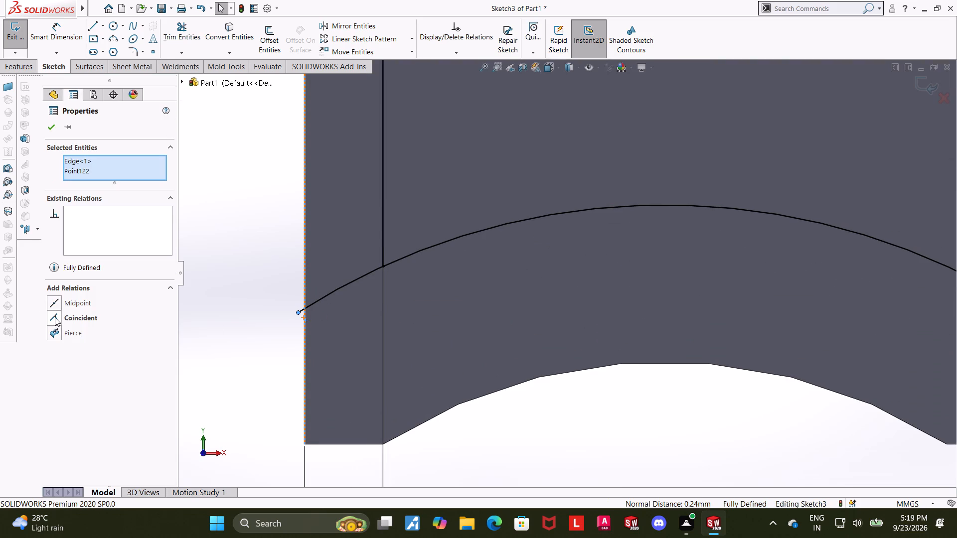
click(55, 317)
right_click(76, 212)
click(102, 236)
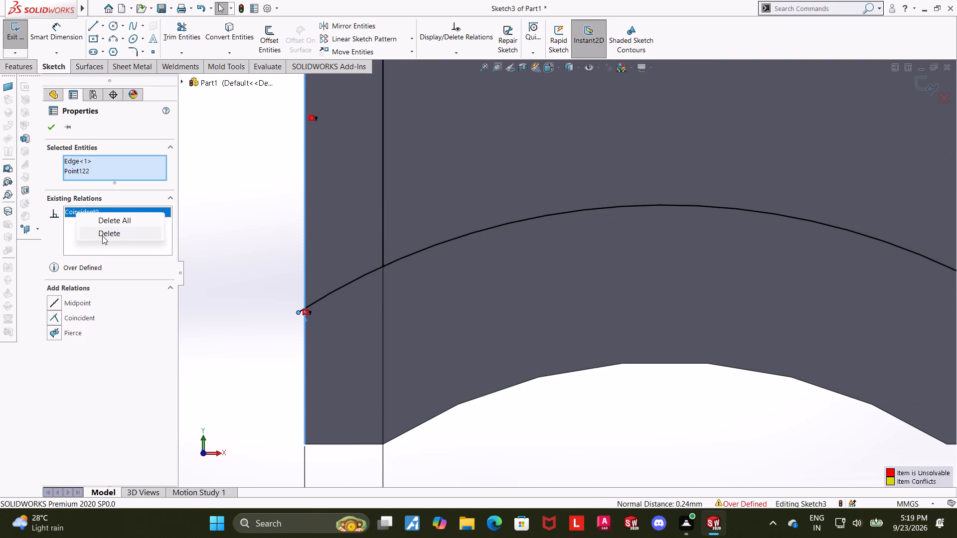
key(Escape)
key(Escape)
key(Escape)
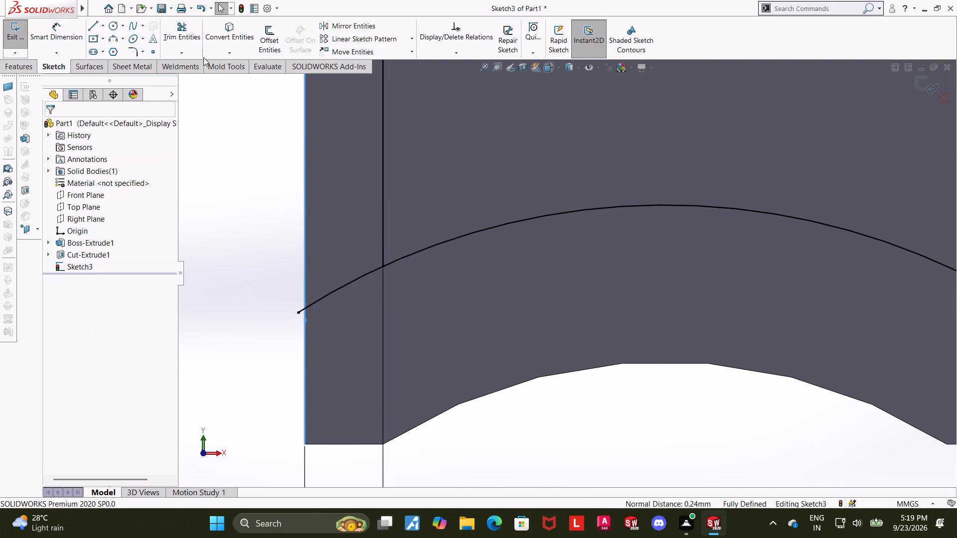
Trim the overhanging ends of the outermost offset arcs back to the left and right vertical lines.
click(181, 35)
scroll(310, 267, down, 5)
drag(389, 384, 391, 336)
scroll(386, 340, up, 6)
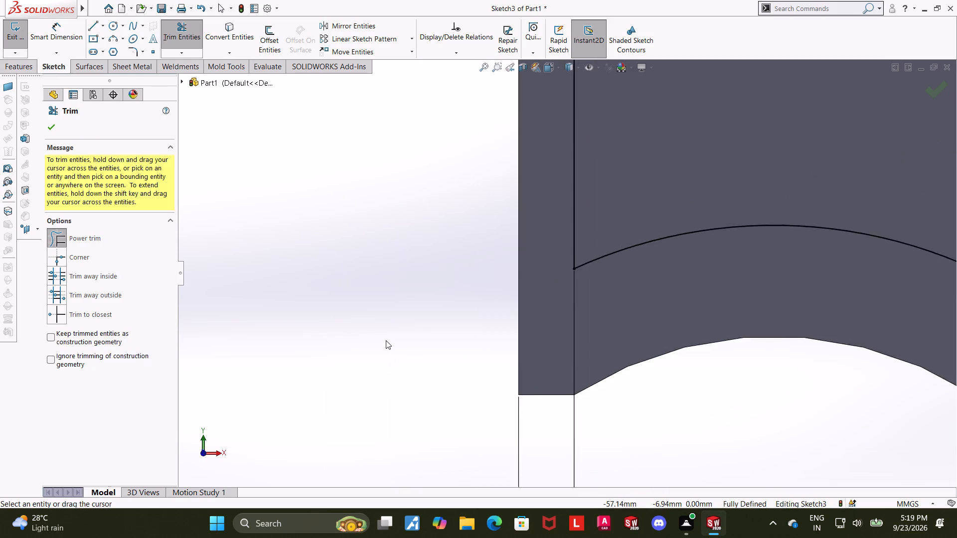
scroll(386, 340, up, 15)
scroll(727, 254, down, 11)
drag(680, 361, 686, 315)
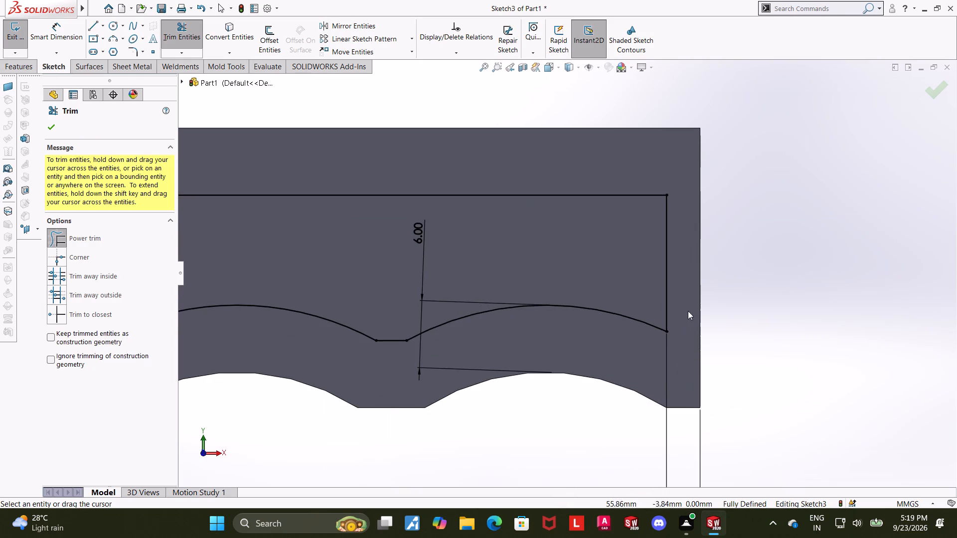
scroll(689, 321, up, 11)
key(Escape)
key(Escape)
key(Escape)
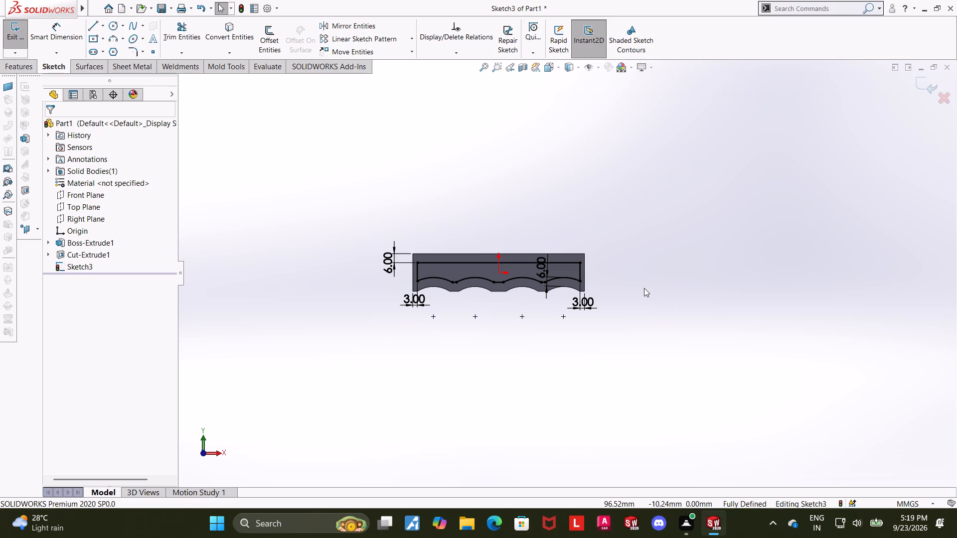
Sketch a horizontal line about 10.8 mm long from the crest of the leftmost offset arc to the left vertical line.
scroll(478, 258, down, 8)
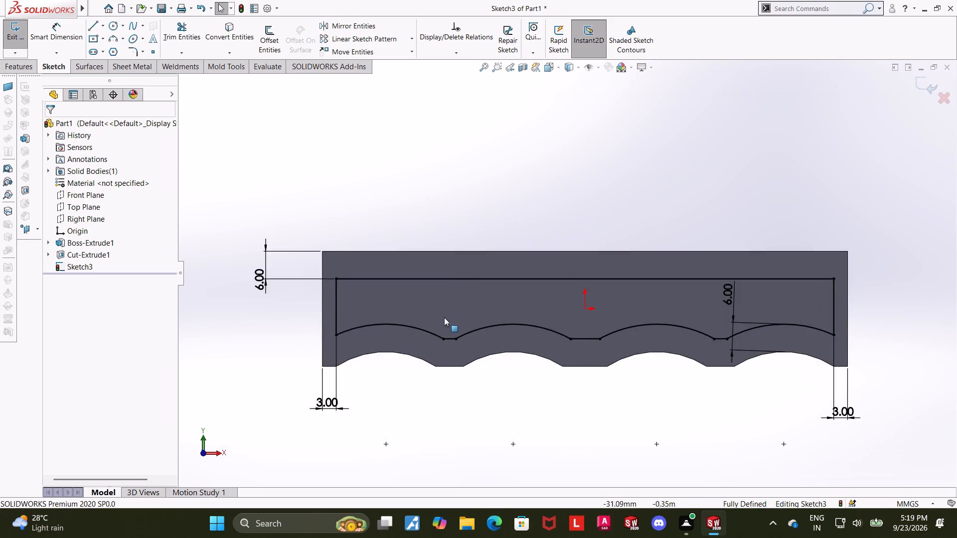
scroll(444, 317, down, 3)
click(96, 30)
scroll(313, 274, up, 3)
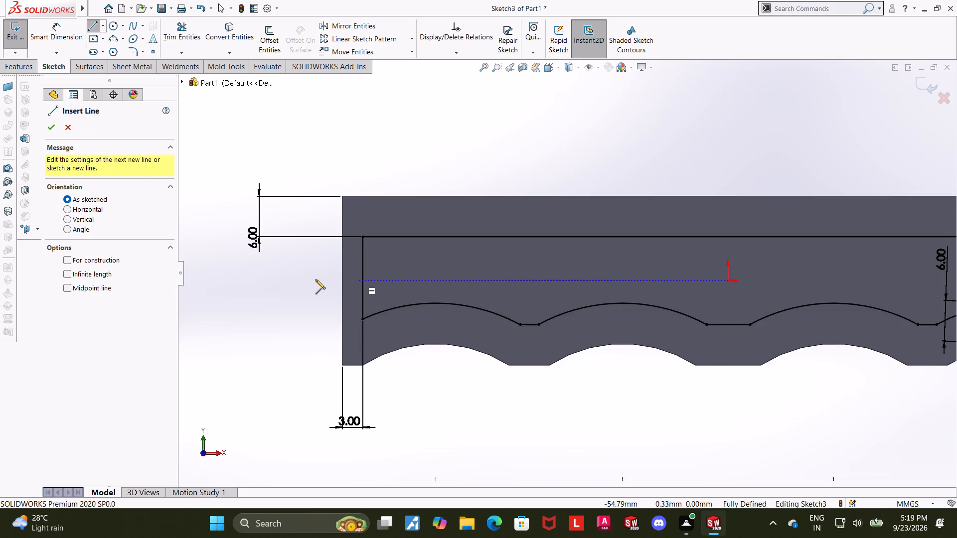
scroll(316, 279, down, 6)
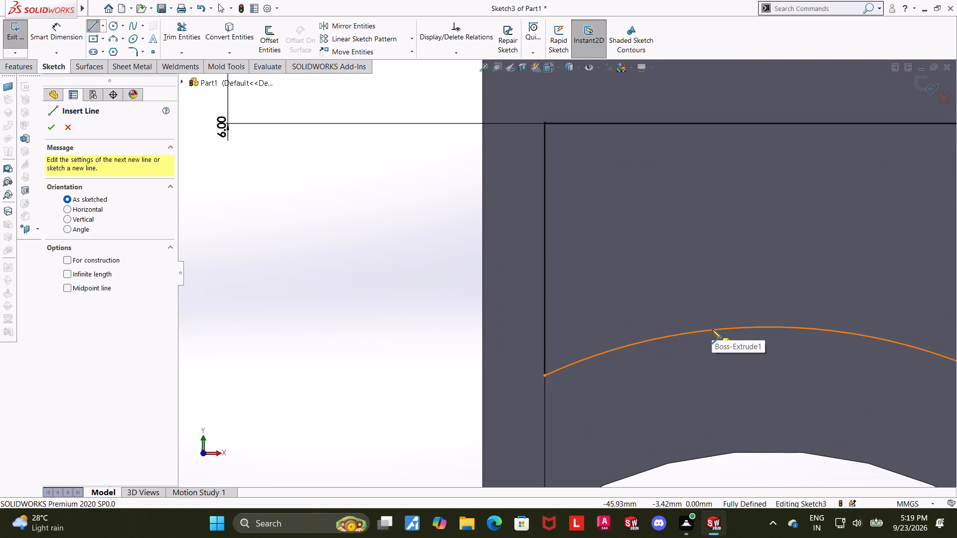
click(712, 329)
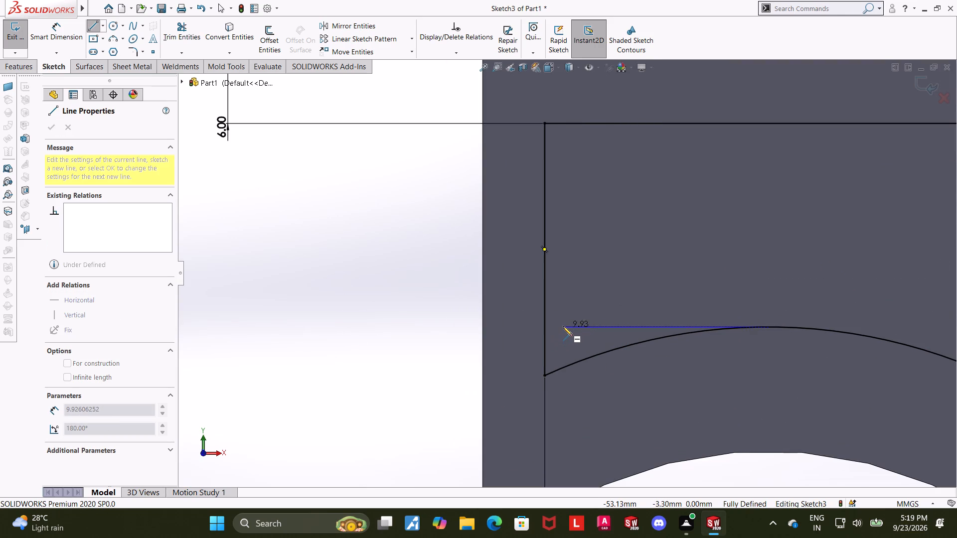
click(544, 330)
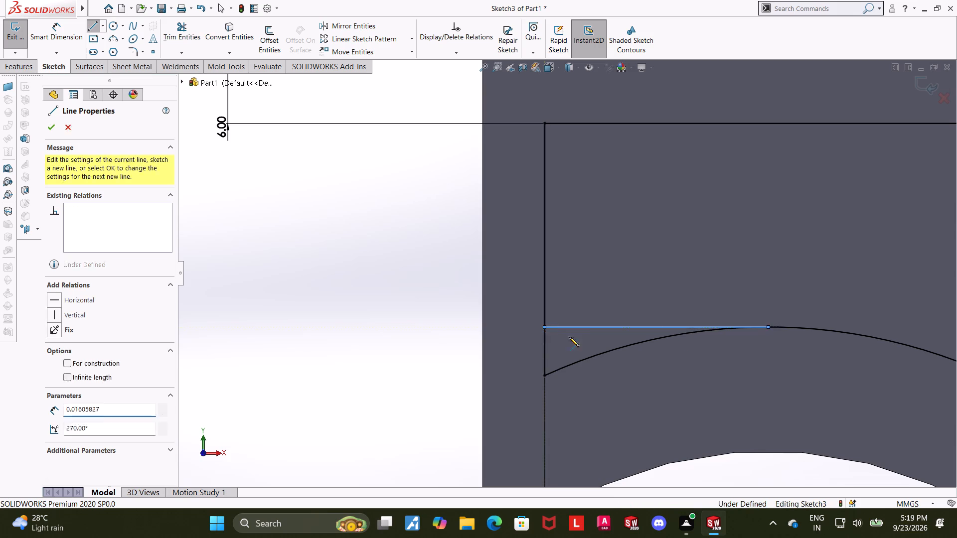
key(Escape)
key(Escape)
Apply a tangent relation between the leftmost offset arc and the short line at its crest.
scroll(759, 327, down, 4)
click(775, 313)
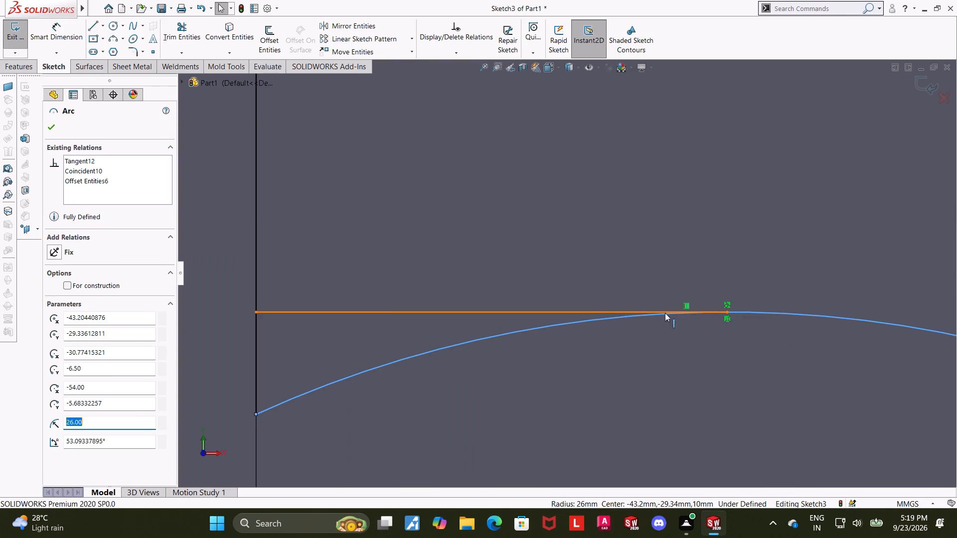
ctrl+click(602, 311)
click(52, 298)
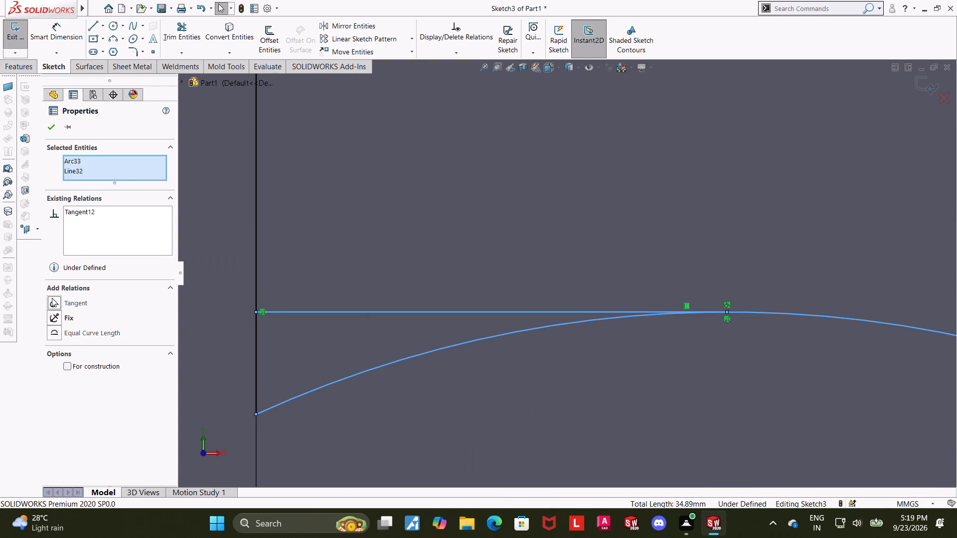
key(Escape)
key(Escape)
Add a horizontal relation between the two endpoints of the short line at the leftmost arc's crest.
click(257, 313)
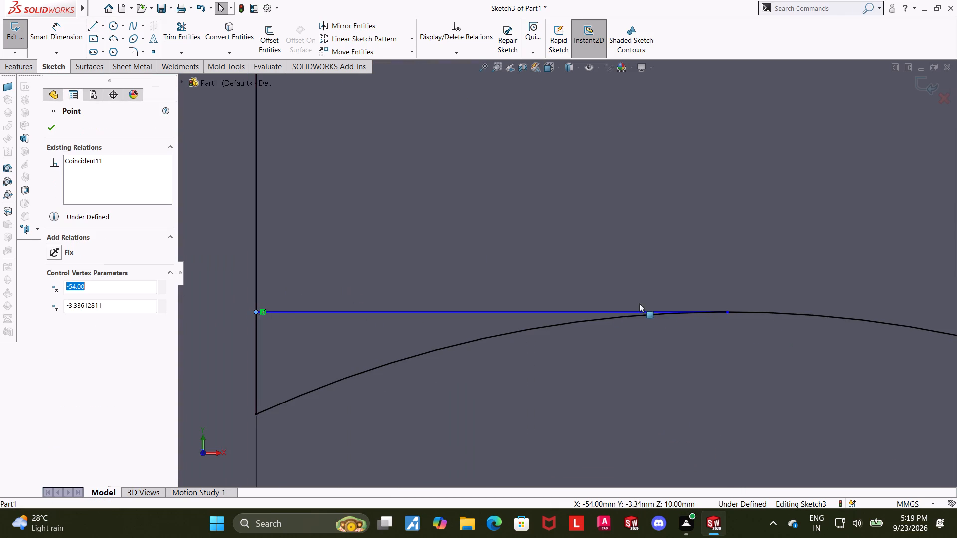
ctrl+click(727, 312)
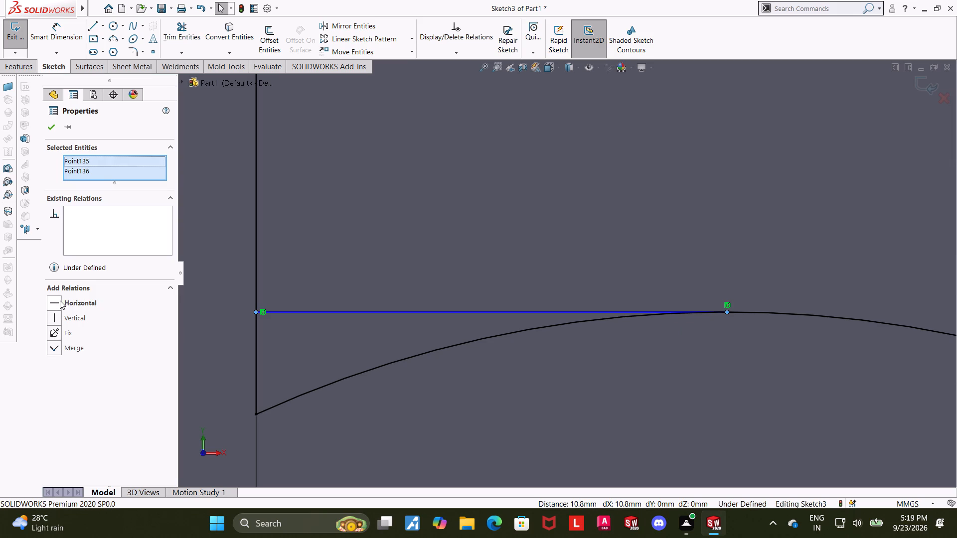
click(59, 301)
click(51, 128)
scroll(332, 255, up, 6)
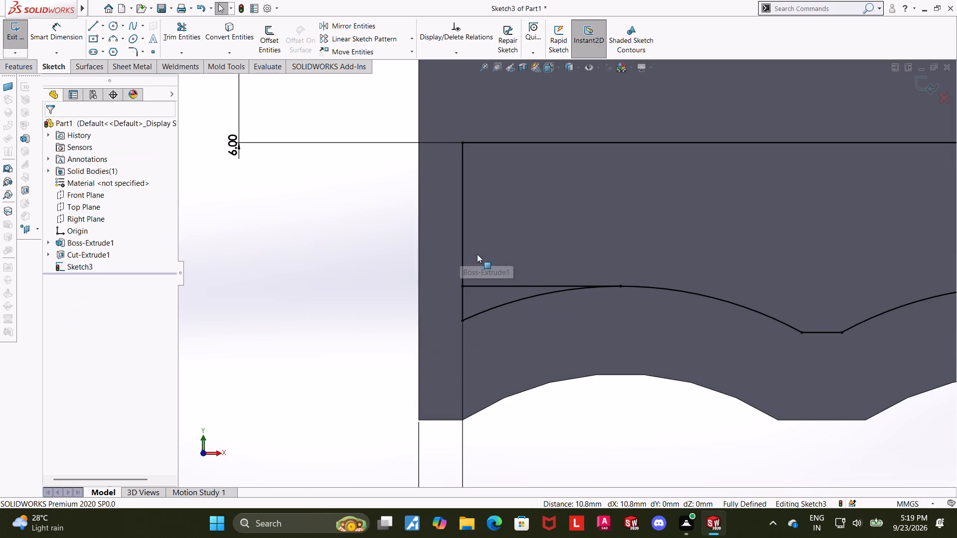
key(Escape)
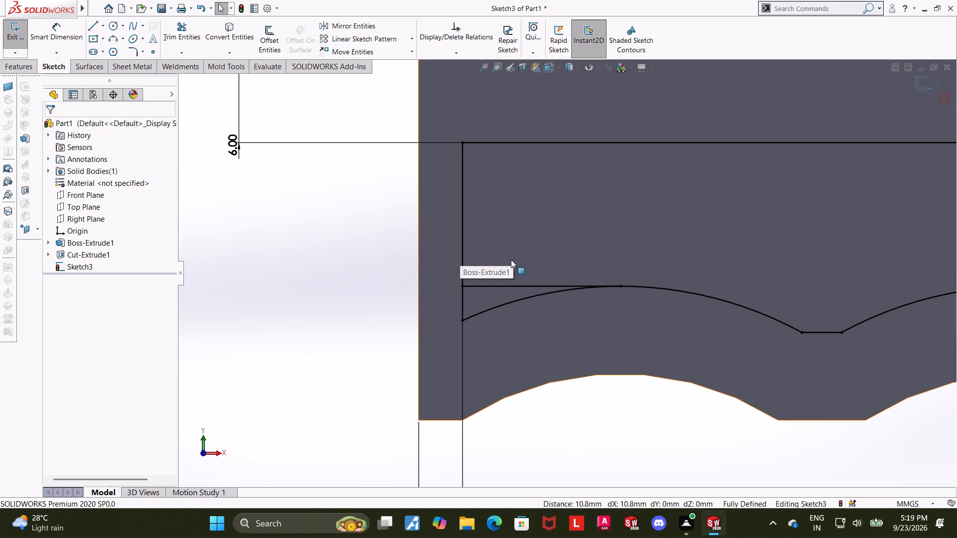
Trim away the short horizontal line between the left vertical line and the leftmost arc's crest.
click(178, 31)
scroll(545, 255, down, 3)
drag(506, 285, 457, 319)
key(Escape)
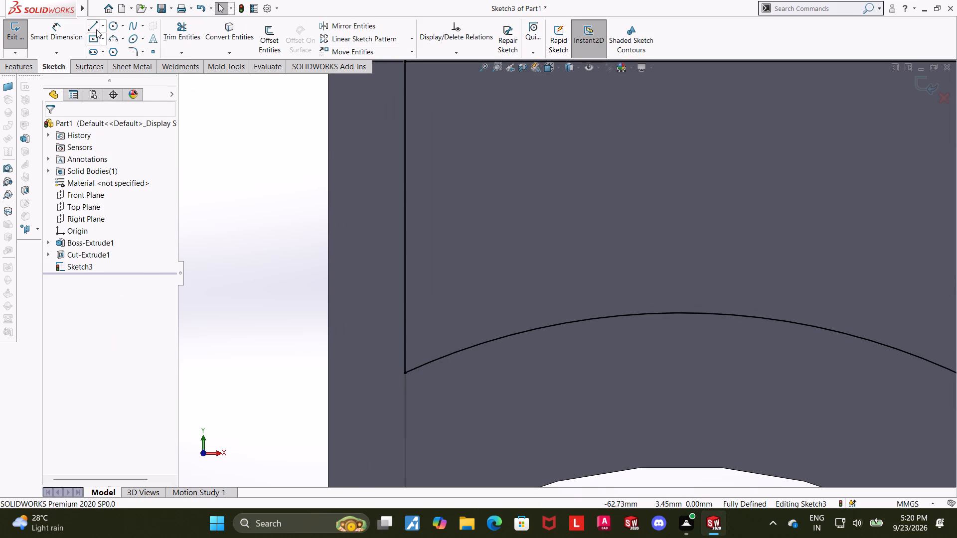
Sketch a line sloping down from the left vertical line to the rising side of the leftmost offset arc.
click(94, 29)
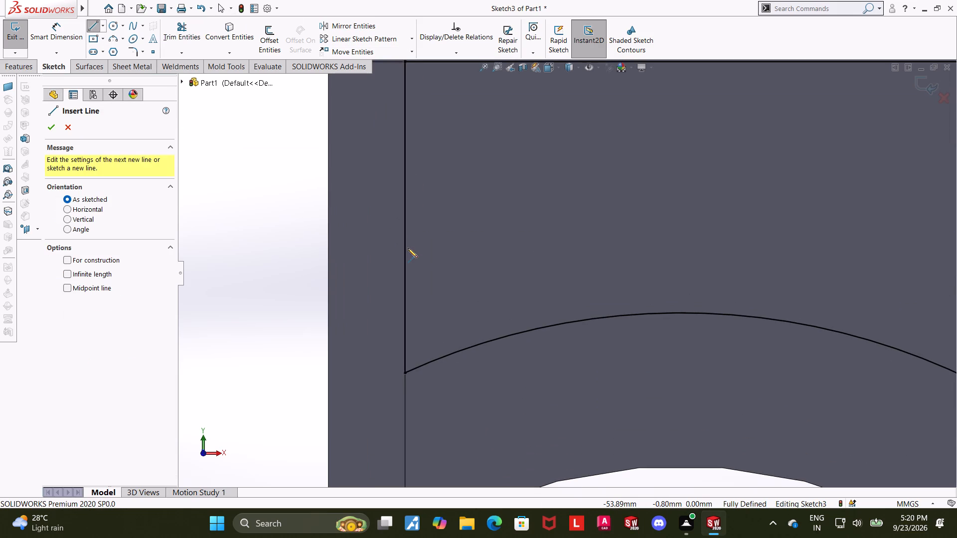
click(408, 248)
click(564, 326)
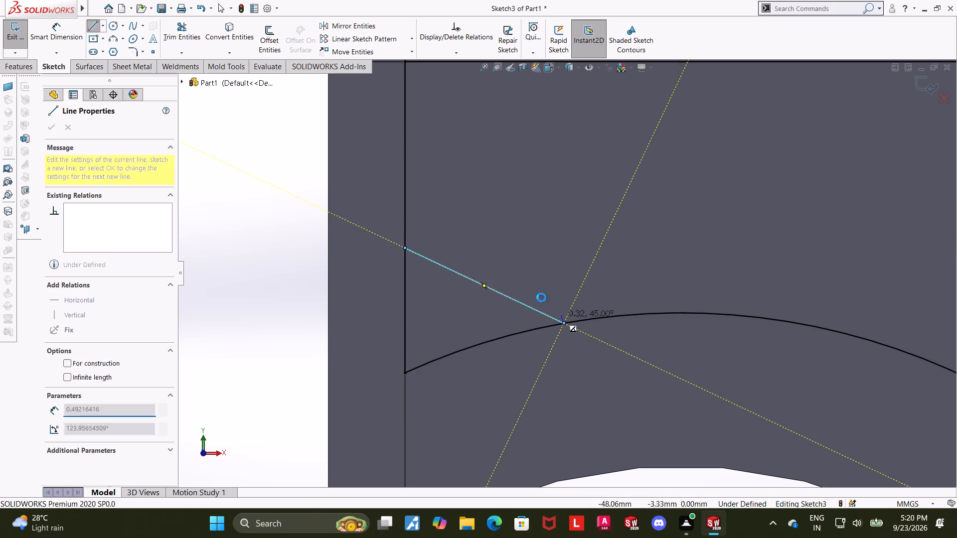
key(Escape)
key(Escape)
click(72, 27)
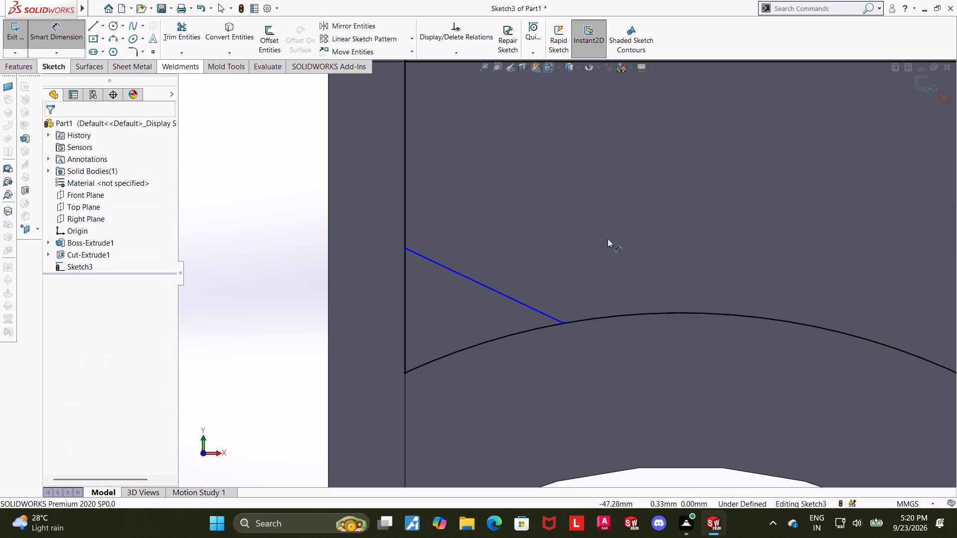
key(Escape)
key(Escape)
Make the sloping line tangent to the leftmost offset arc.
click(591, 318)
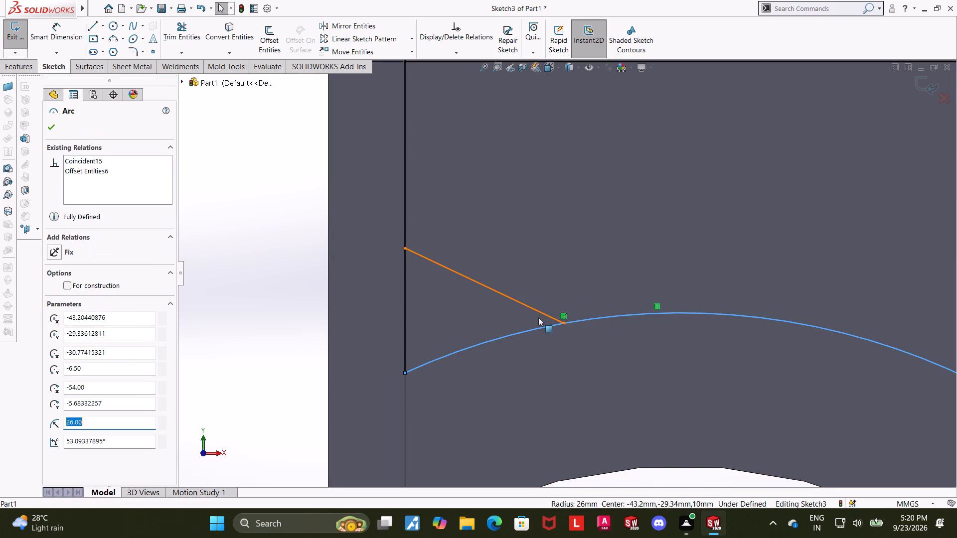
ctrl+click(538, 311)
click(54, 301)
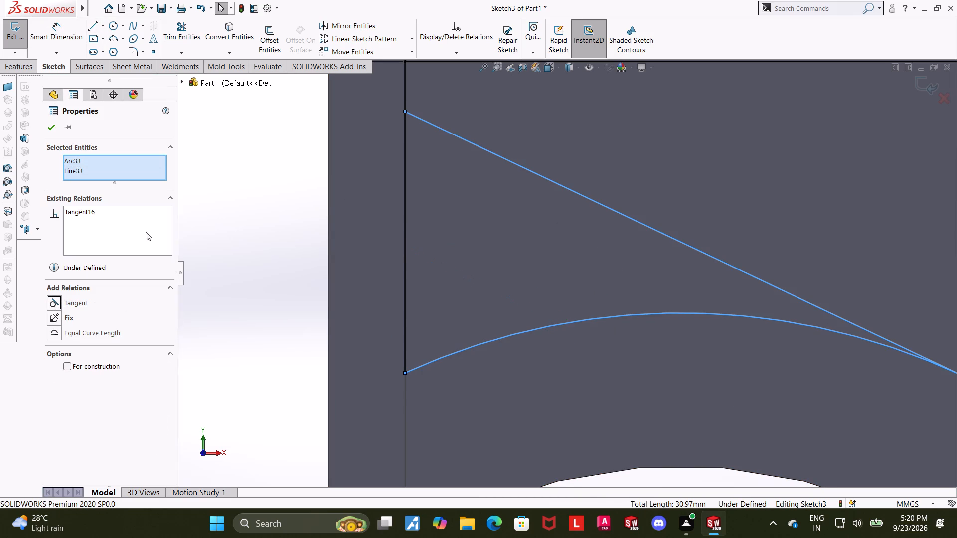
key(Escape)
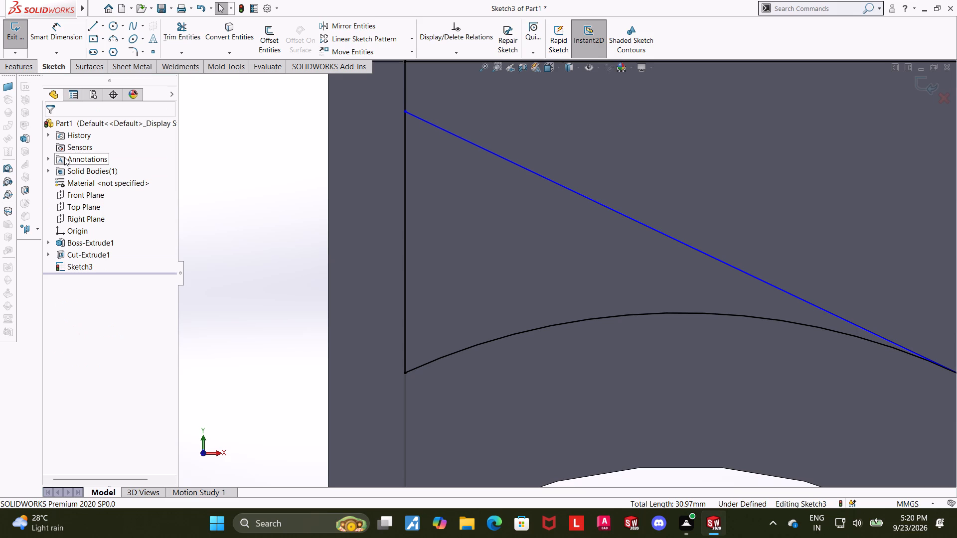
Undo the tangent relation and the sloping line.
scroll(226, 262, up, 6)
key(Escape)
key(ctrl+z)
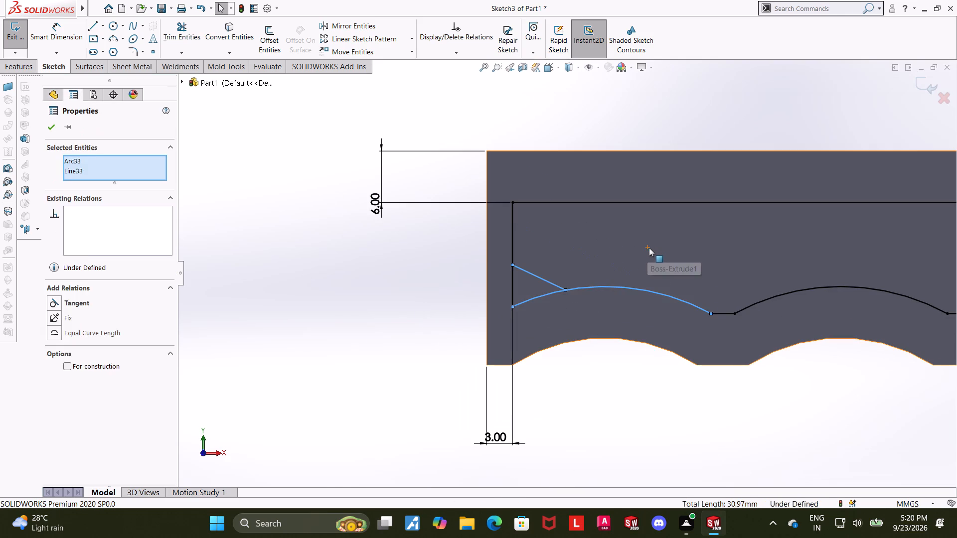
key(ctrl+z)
Sketch a line about 12.5 mm long, tangent to the leftmost offset arc near its crest and ending on the left vertical line.
scroll(610, 243, down, 2)
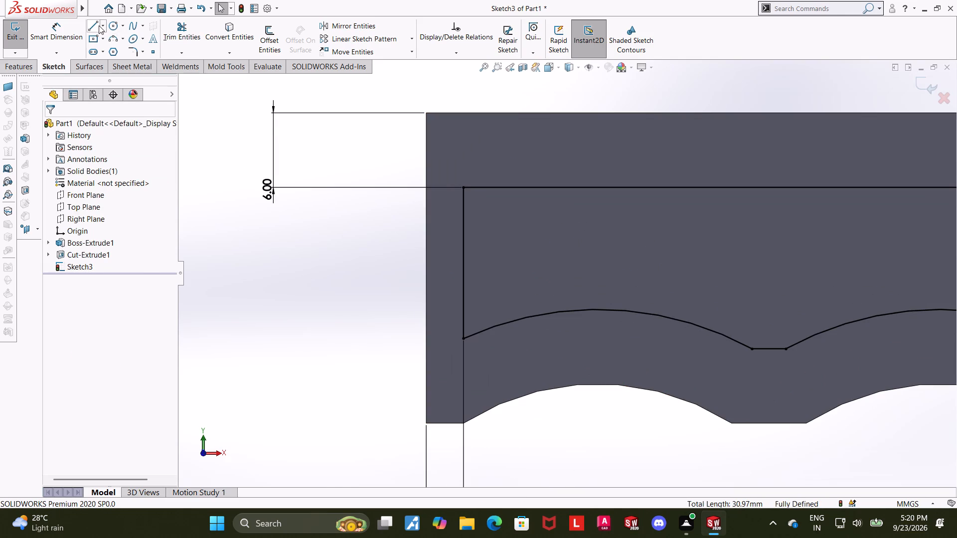
click(99, 25)
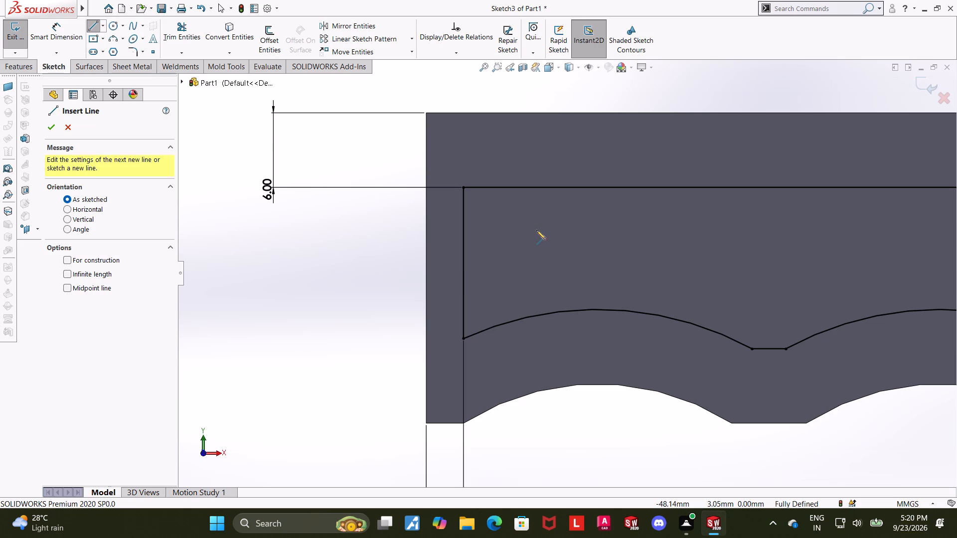
scroll(533, 232, down, 3)
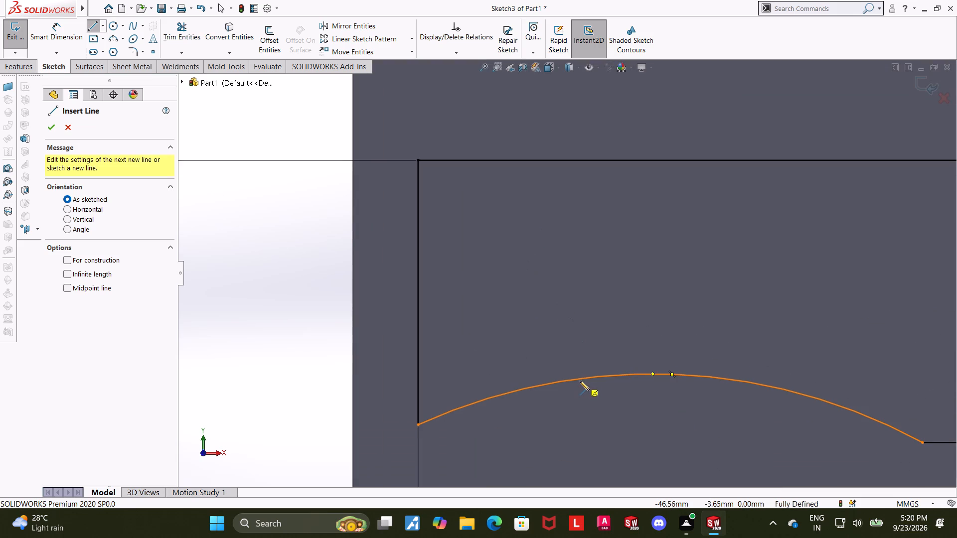
click(642, 375)
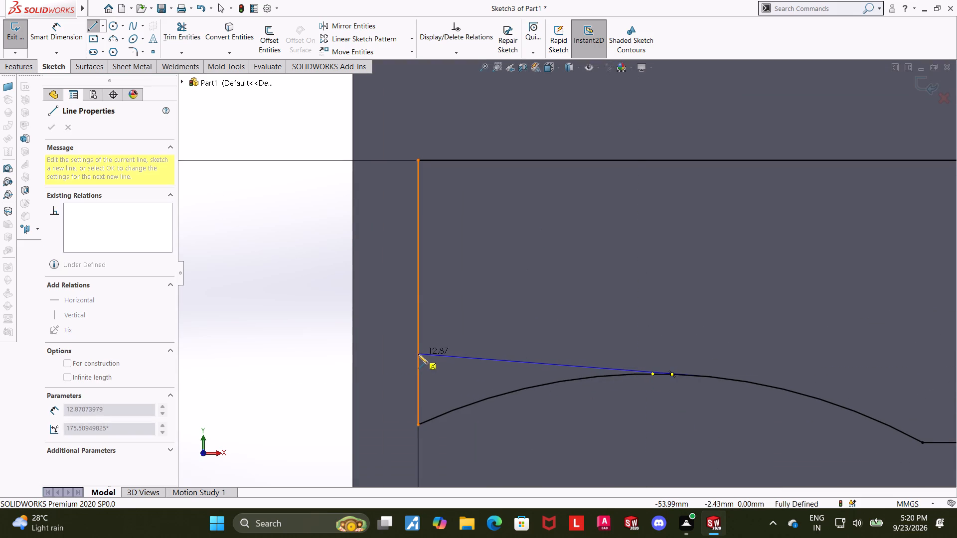
click(417, 357)
key(Escape)
key(Escape)
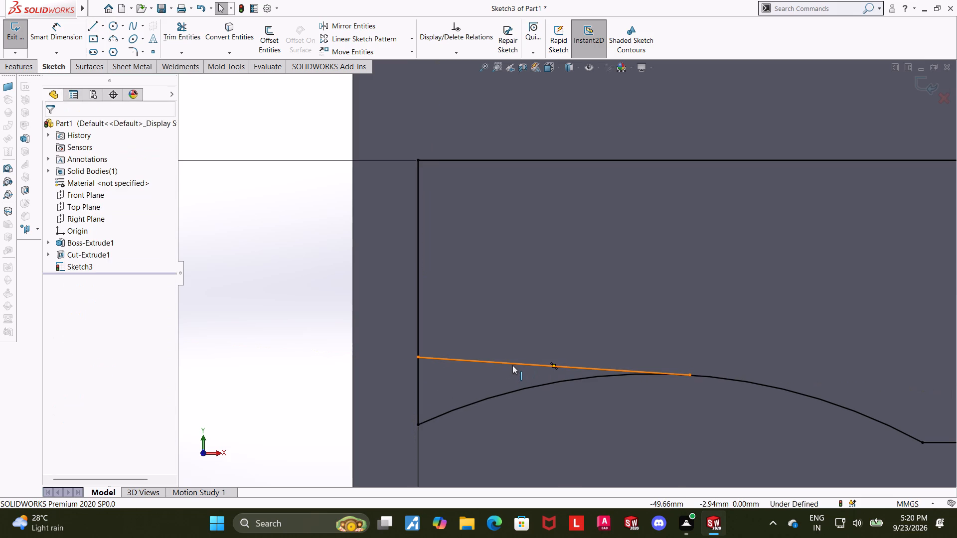
Make the new tangent line horizontal and check its relation with the leftmost offset arc.
click(497, 361)
click(527, 319)
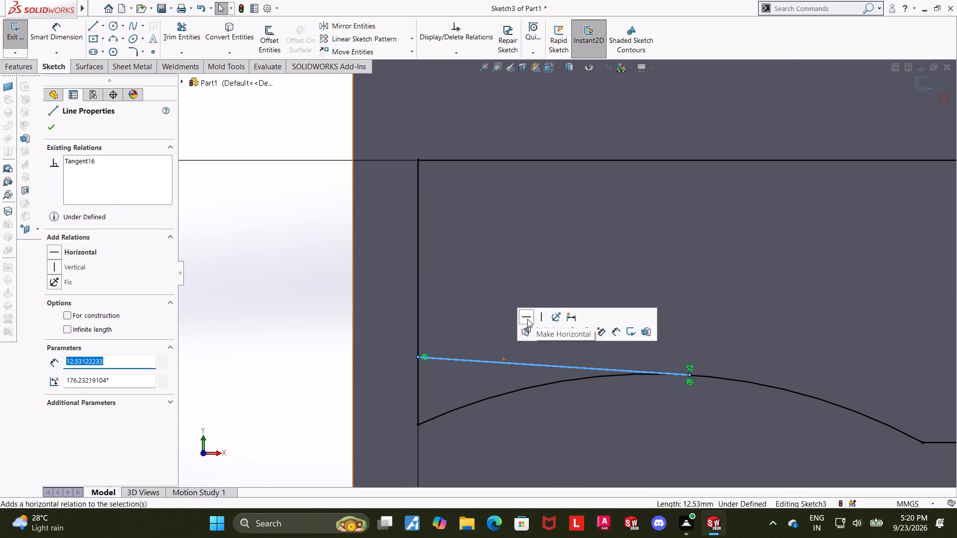
key(Escape)
key(Escape)
key(Escape)
click(676, 375)
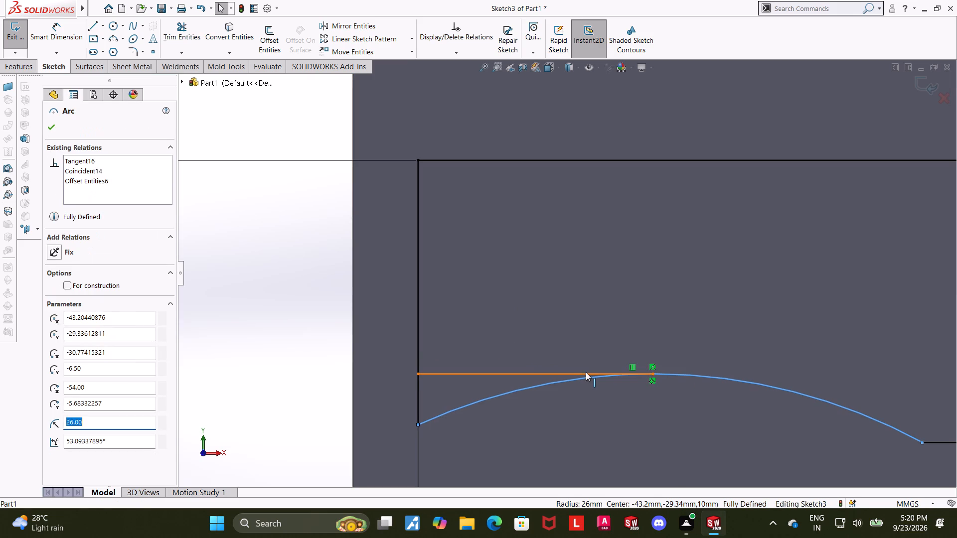
ctrl+click(581, 374)
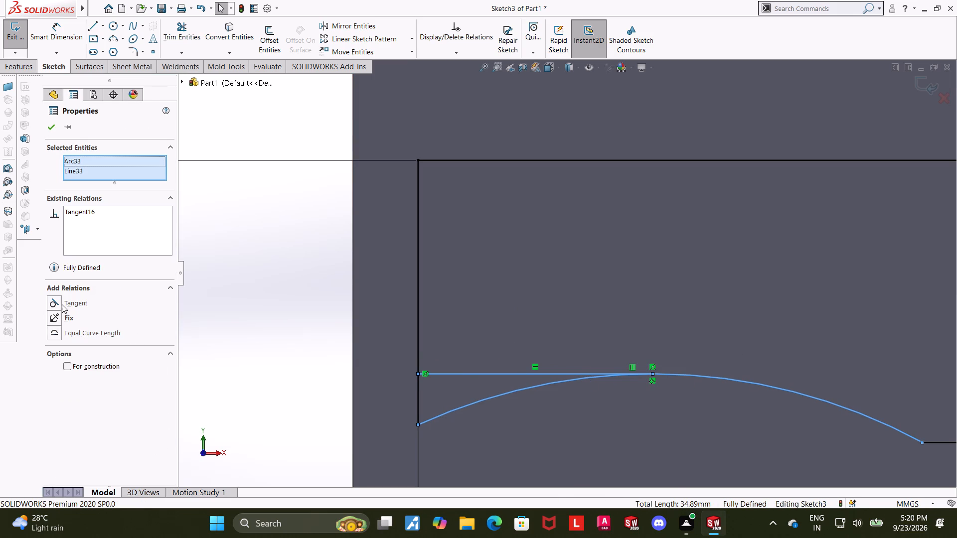
click(55, 129)
key(Escape)
key(Escape)
scroll(473, 279, up, 5)
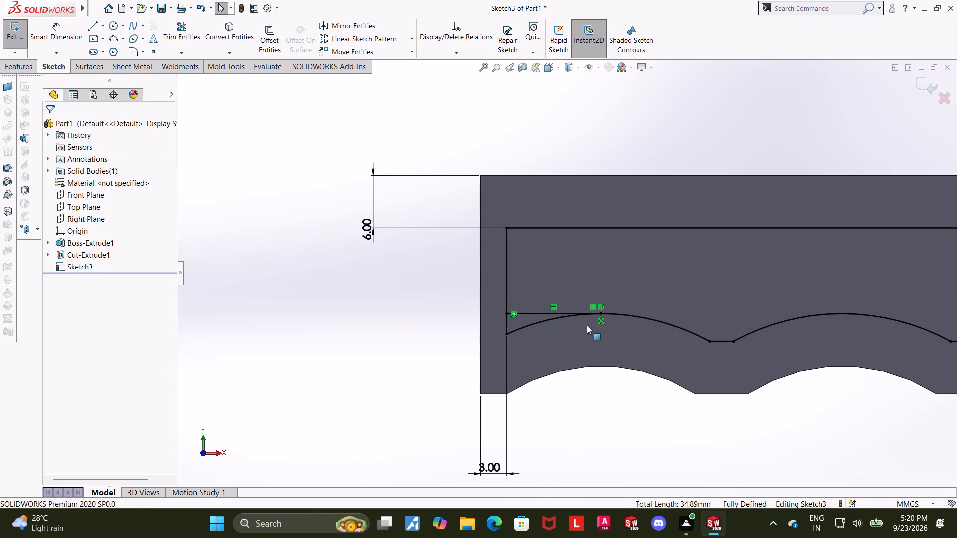
Sketch a vertical construction centerline from the origin down past the block's scalloped edge.
scroll(587, 328, down, 1)
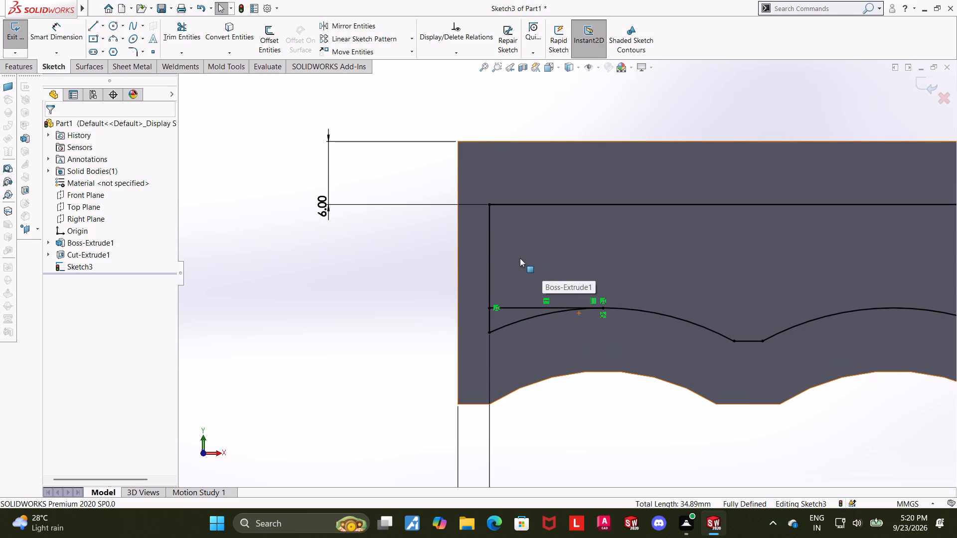
scroll(591, 265, down, 2)
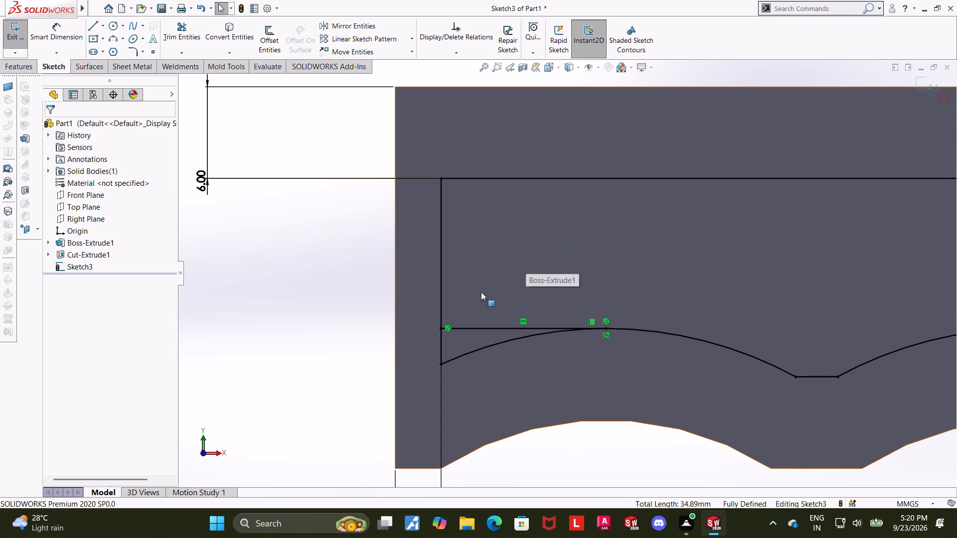
scroll(915, 284, up, 6)
scroll(875, 293, up, 4)
scroll(742, 261, down, 1)
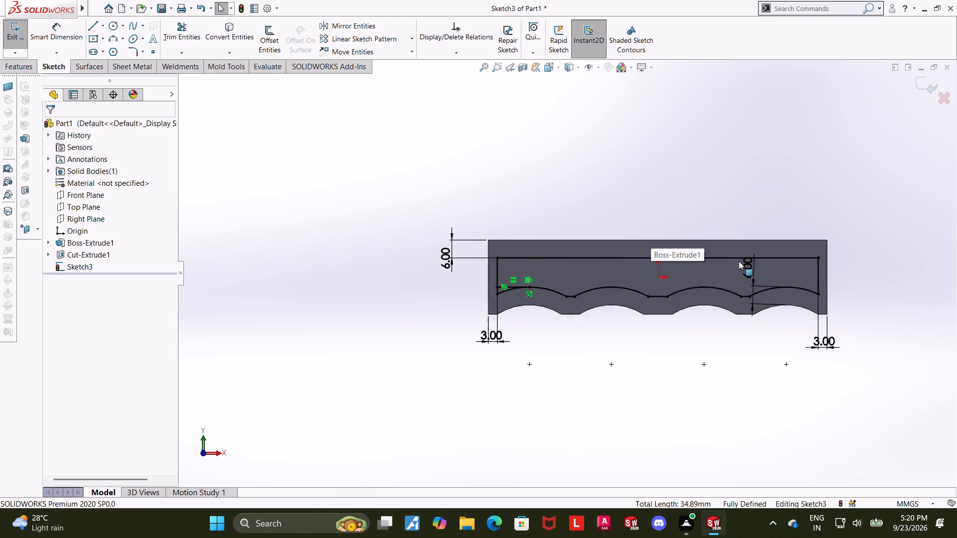
scroll(739, 261, down, 2)
click(102, 27)
click(105, 51)
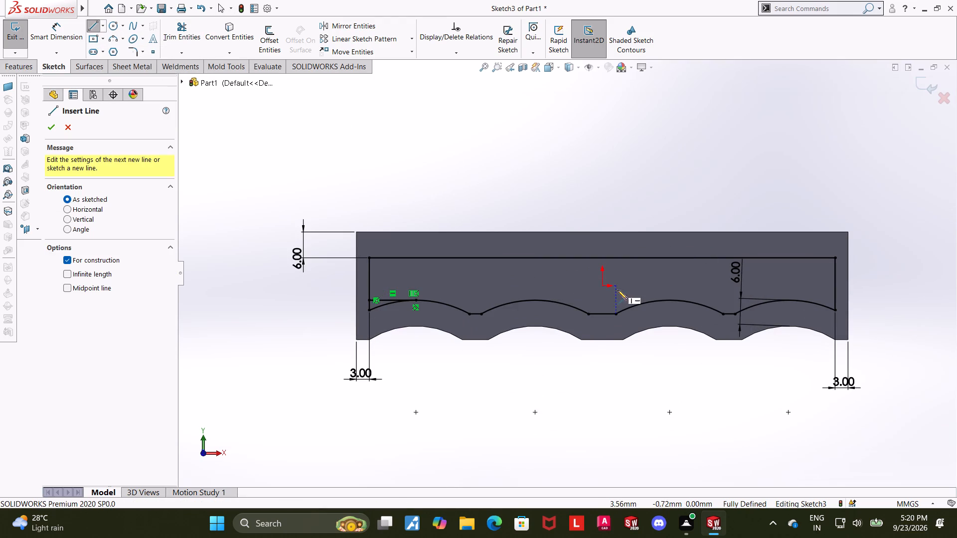
click(603, 285)
click(601, 387)
key(Escape)
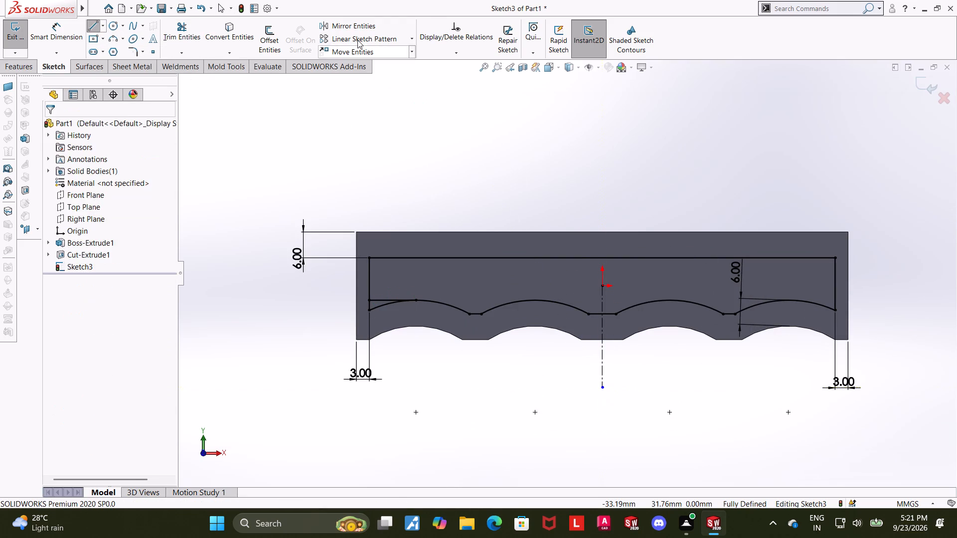
key(Escape)
Mirror the short horizontal tangent line at the profile's left end about the vertical centerline.
click(343, 27)
click(377, 299)
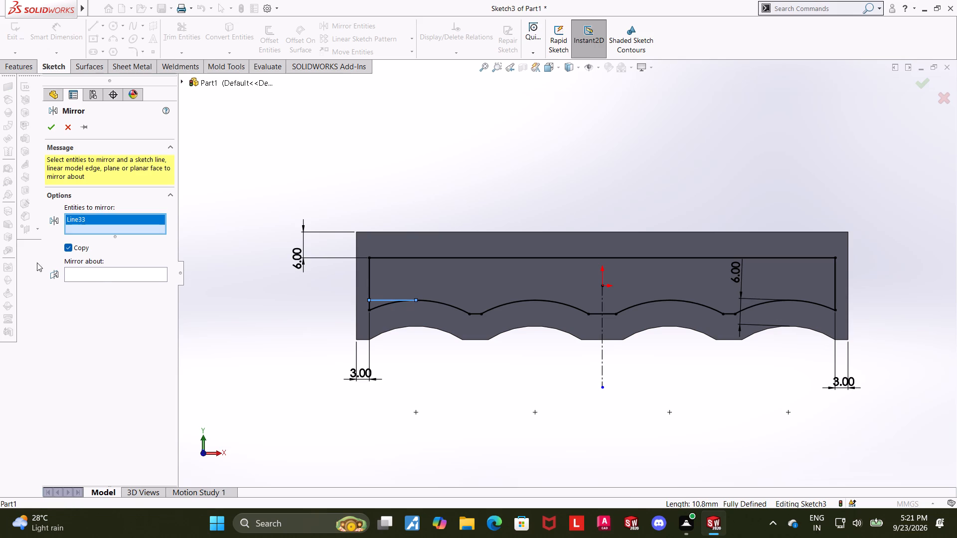
click(100, 275)
click(607, 373)
click(603, 372)
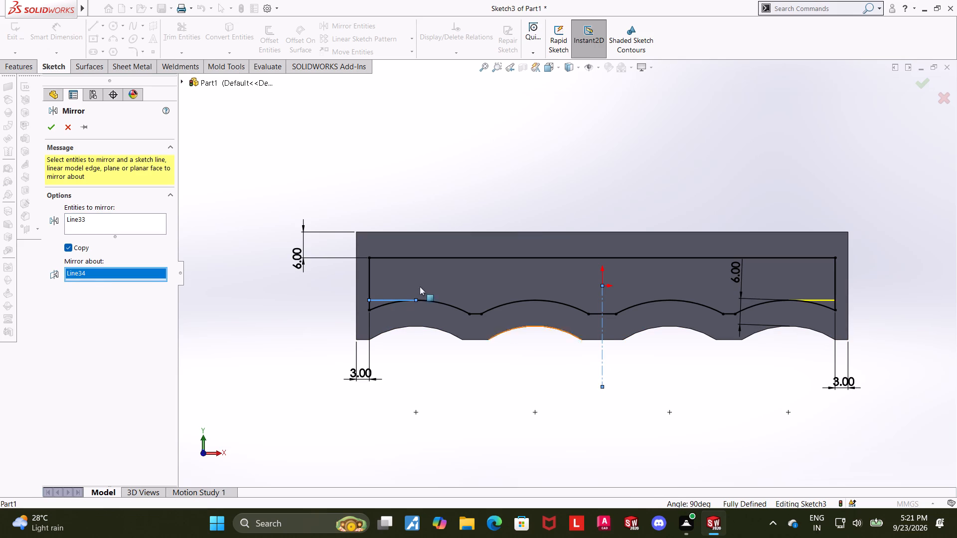
click(50, 130)
scroll(881, 319, down, 6)
key(Escape)
key(Escape)
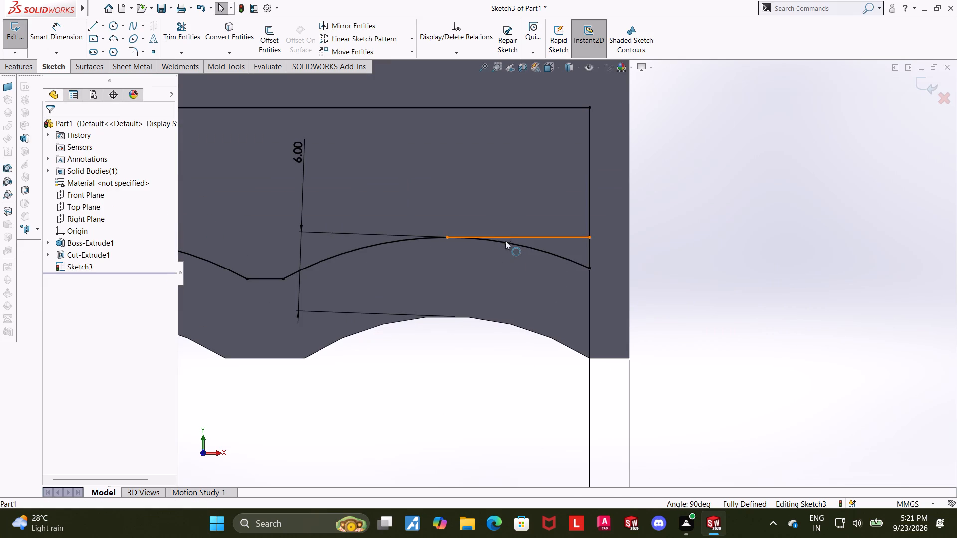
Make the mirrored horizontal line tangent to the rightmost offset arc.
click(505, 241)
ctrl+click(515, 235)
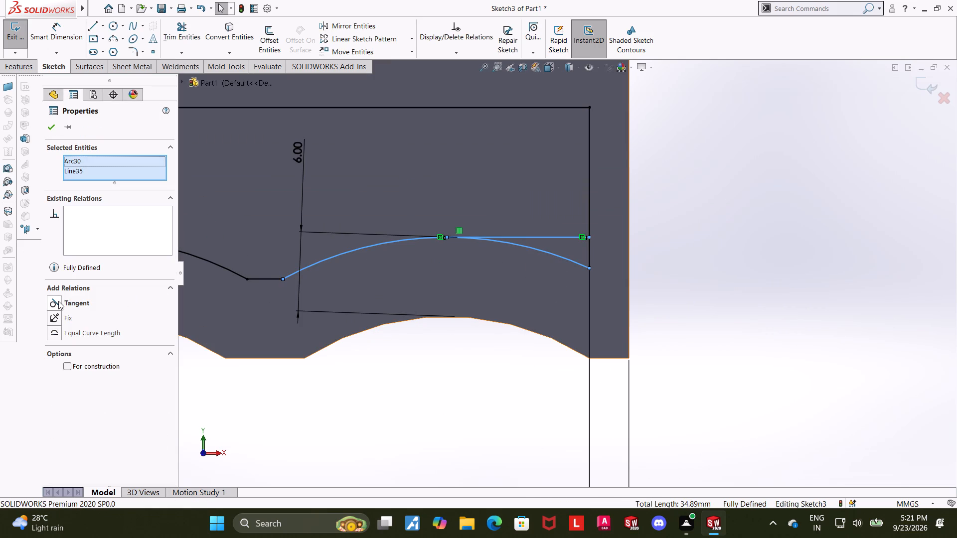
click(58, 301)
click(56, 127)
scroll(744, 249, up, 2)
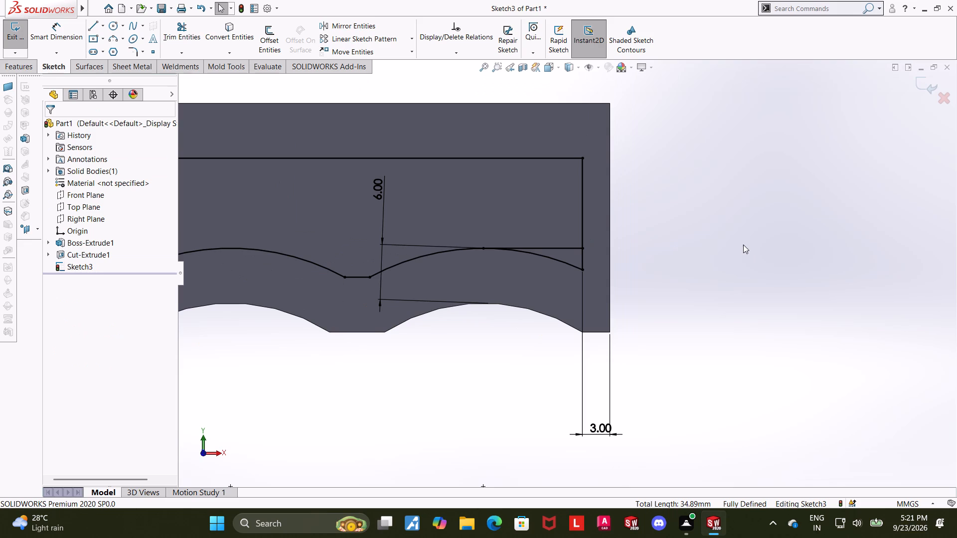
key(Escape)
key(Escape)
key(Escape)
Trim the arc and vertical line portions lying below the horizontal tangent lines at both ends of the inset profile.
click(183, 29)
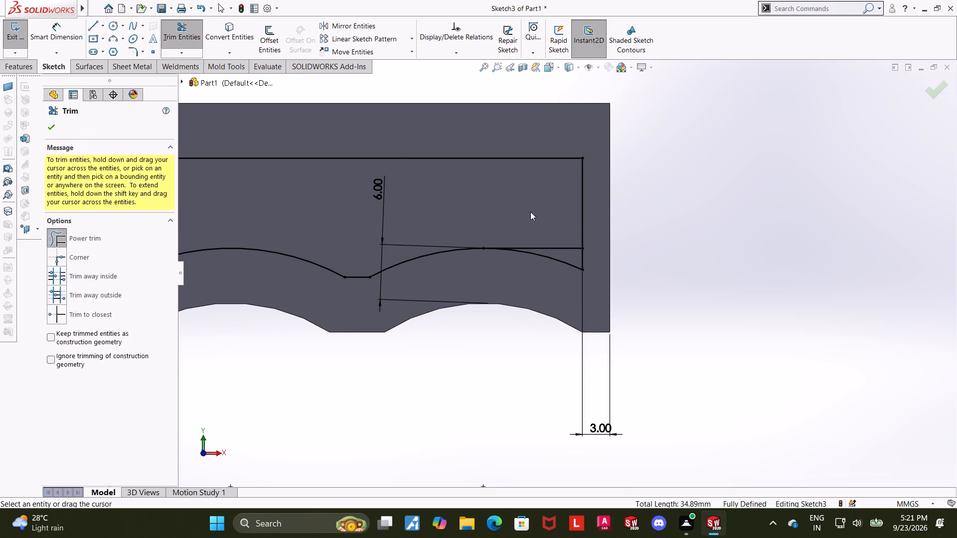
scroll(592, 245, down, 4)
drag(519, 306, 593, 275)
scroll(555, 285, up, 13)
scroll(446, 270, down, 8)
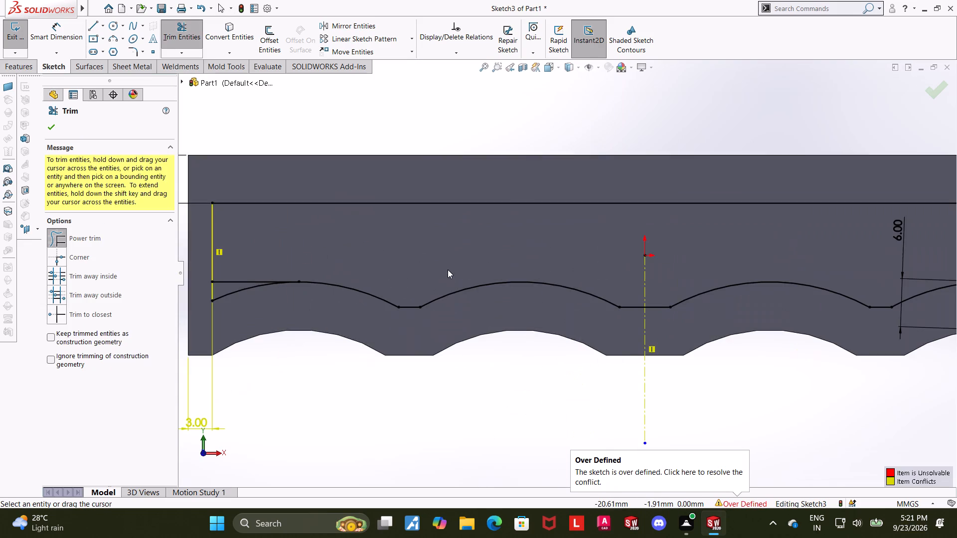
scroll(226, 311, down, 1)
scroll(231, 310, up, 4)
scroll(386, 282, down, 6)
drag(548, 292, 513, 268)
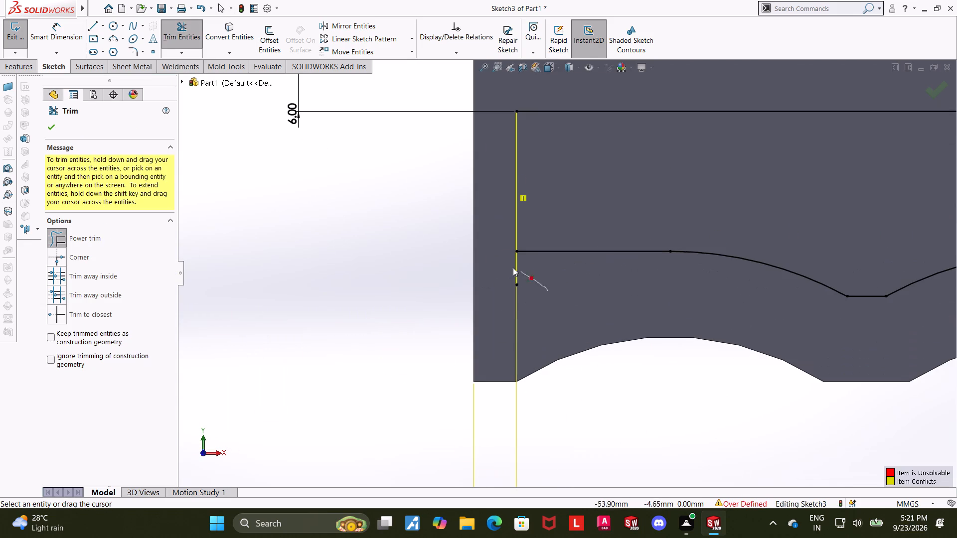
drag(513, 268, 507, 266)
scroll(557, 283, up, 13)
key(Escape)
scroll(702, 268, down, 5)
key(Escape)
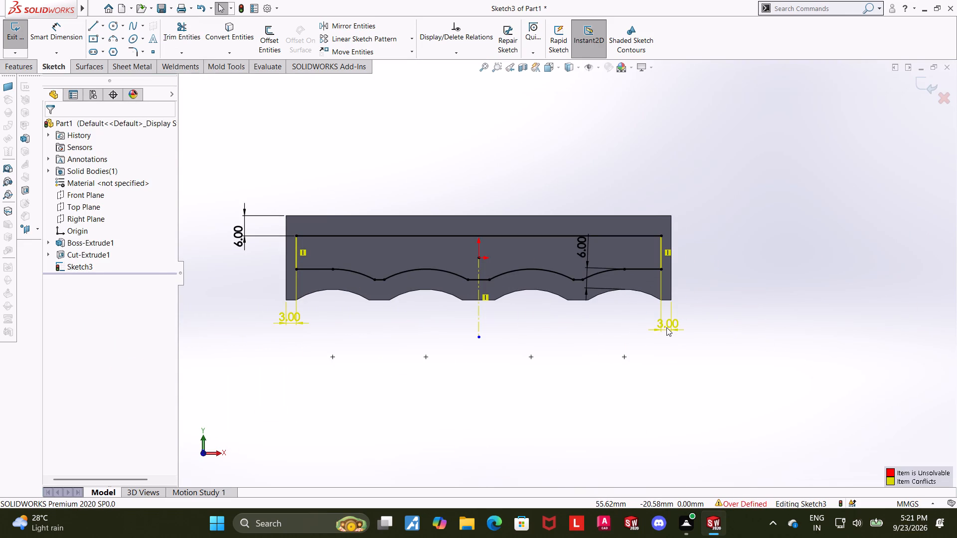
Delete the 3.00 mm dimension at the block's right end.
right_click(666, 327)
click(705, 395)
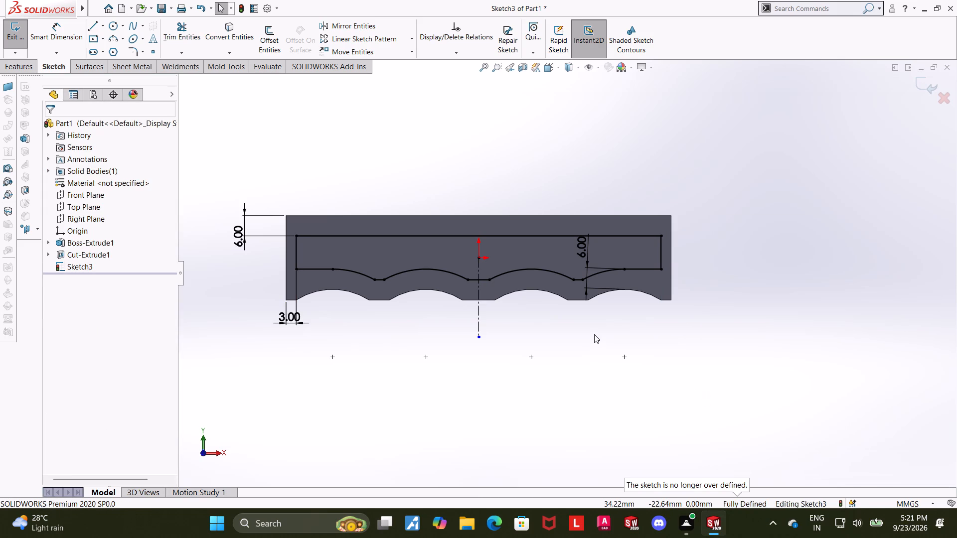
Set a 2 mm sketch fillet radius and pick the two left corners of the inset profile.
middle_drag(783, 256, 773, 261)
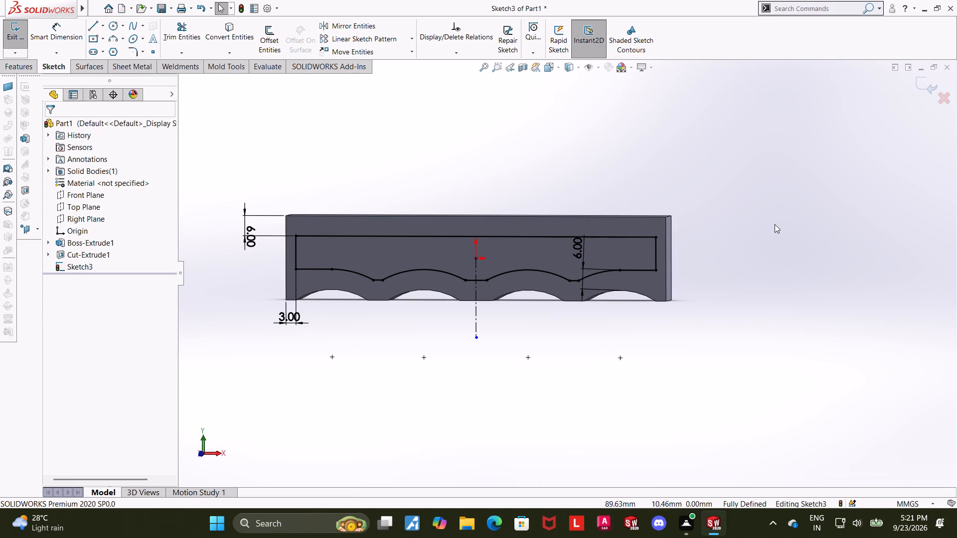
scroll(314, 234, down, 3)
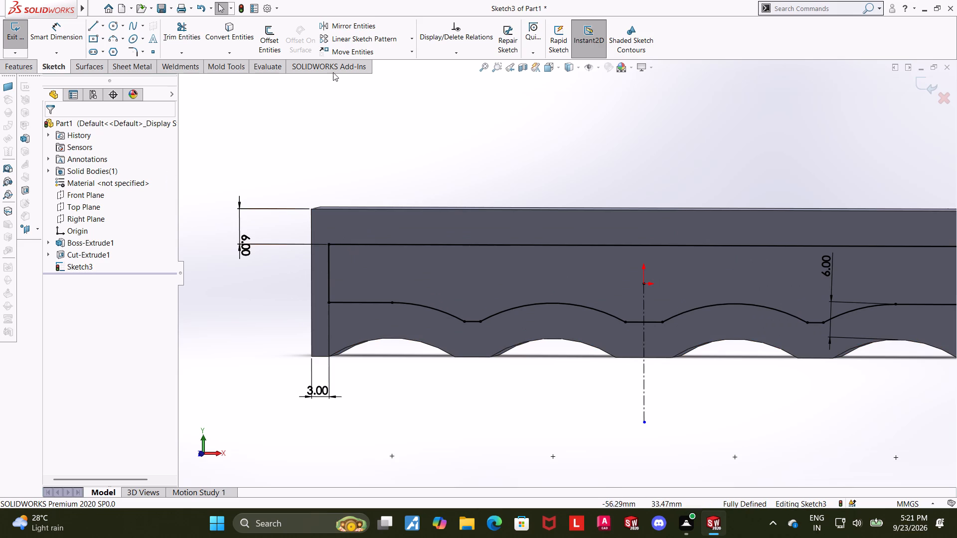
click(134, 53)
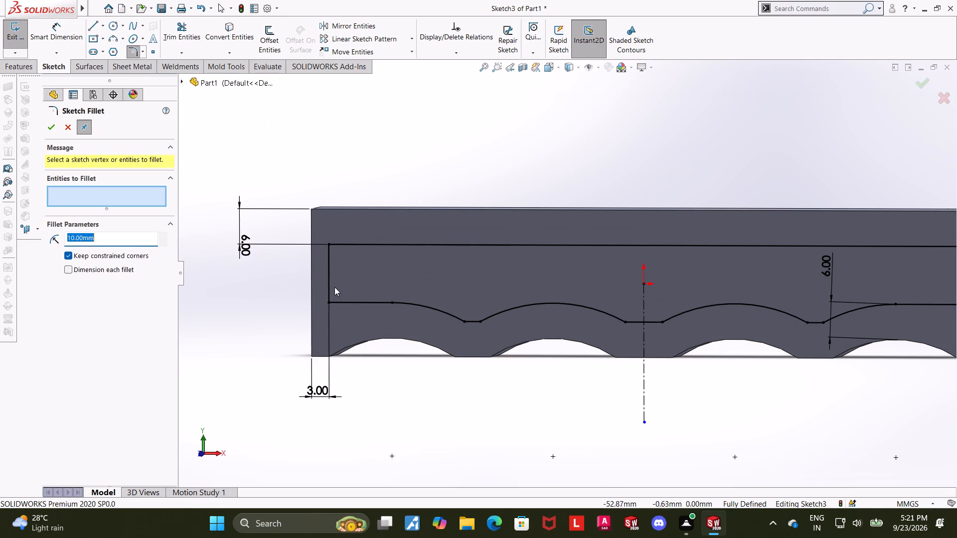
click(331, 285)
click(343, 301)
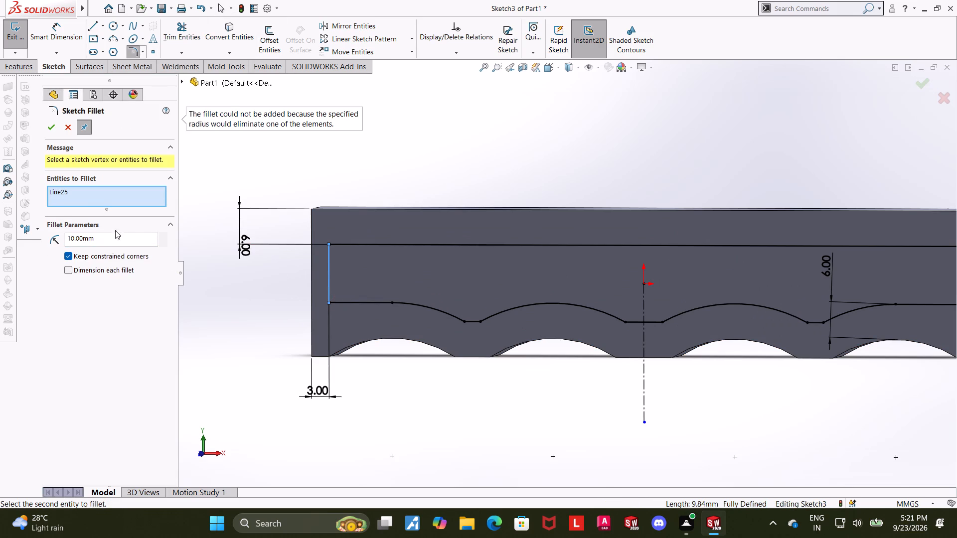
drag(117, 233, 25, 235)
key(2)
key(Return)
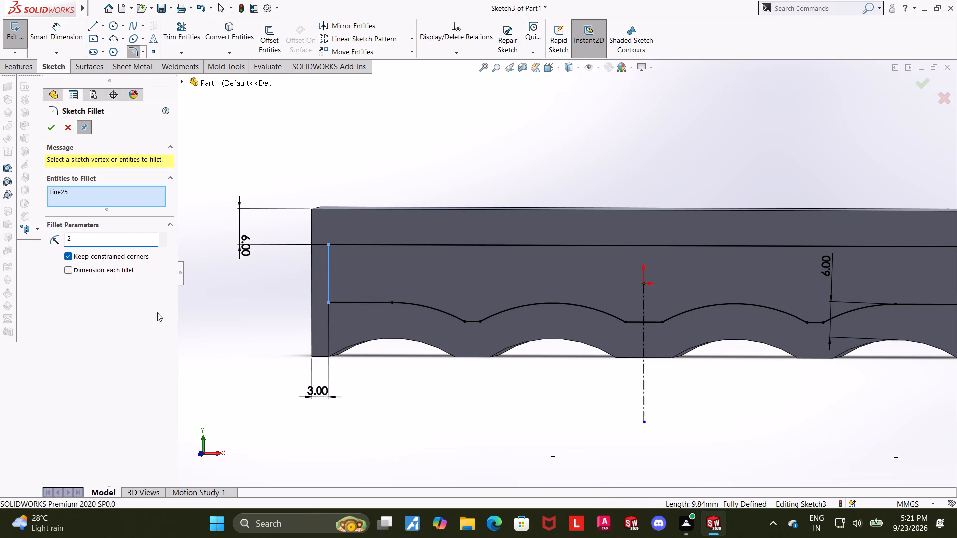
click(339, 300)
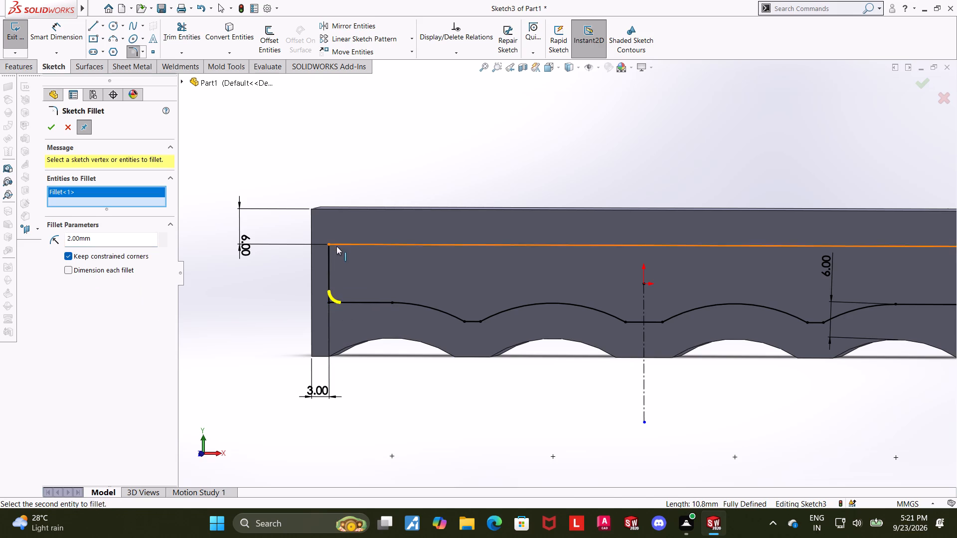
click(336, 246)
click(328, 251)
Add the profile's two right corners to the 2 mm sketch fillet and apply it to all four corners.
scroll(546, 257, up, 7)
scroll(681, 266, down, 7)
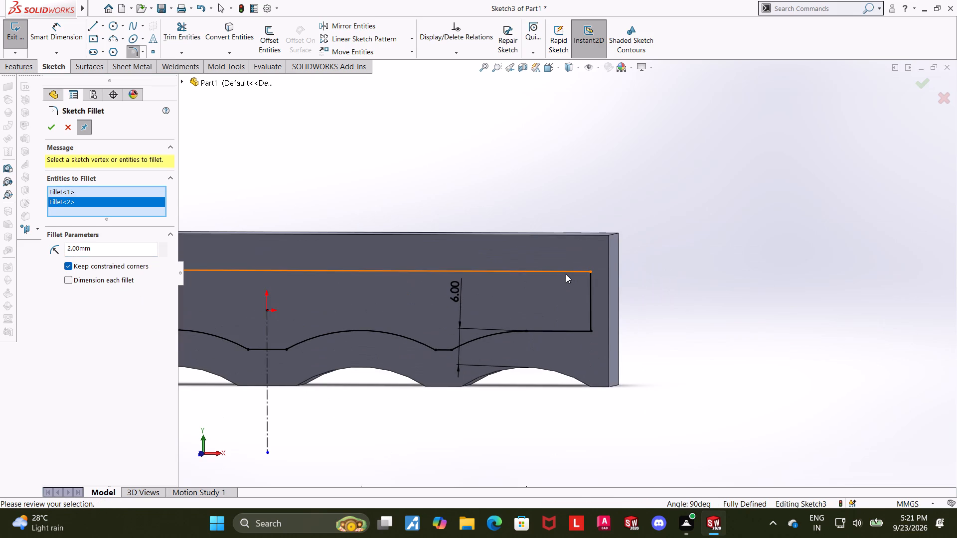
click(566, 274)
click(593, 285)
click(591, 323)
click(579, 331)
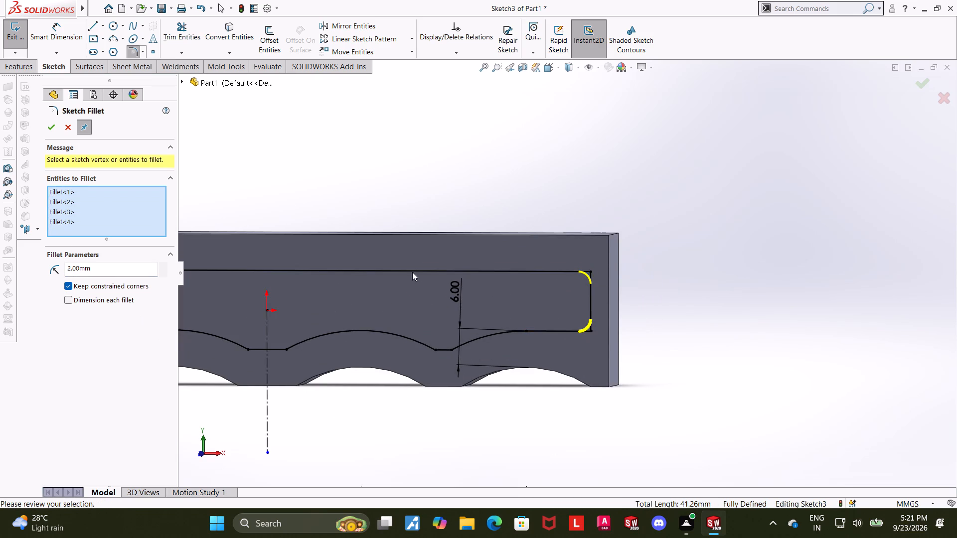
click(46, 131)
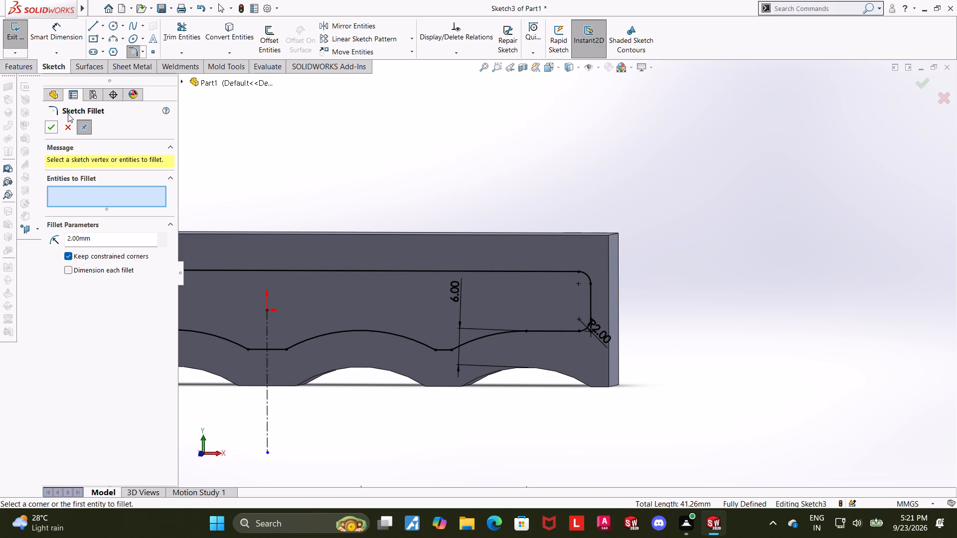
click(48, 129)
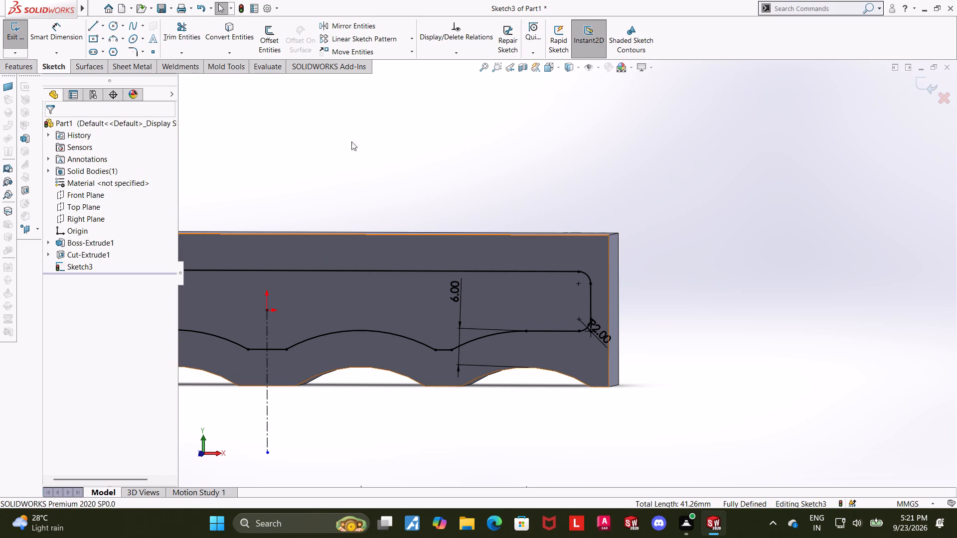
Set a 4 mm sketch fillet radius and pick both arc-to-line corners at the profile's middle and left valleys.
click(135, 48)
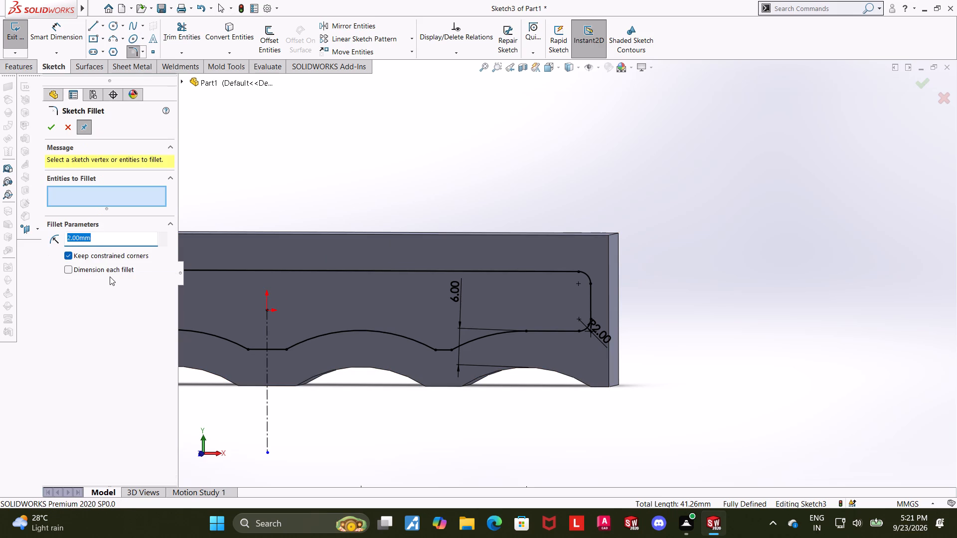
key(4)
key(Return)
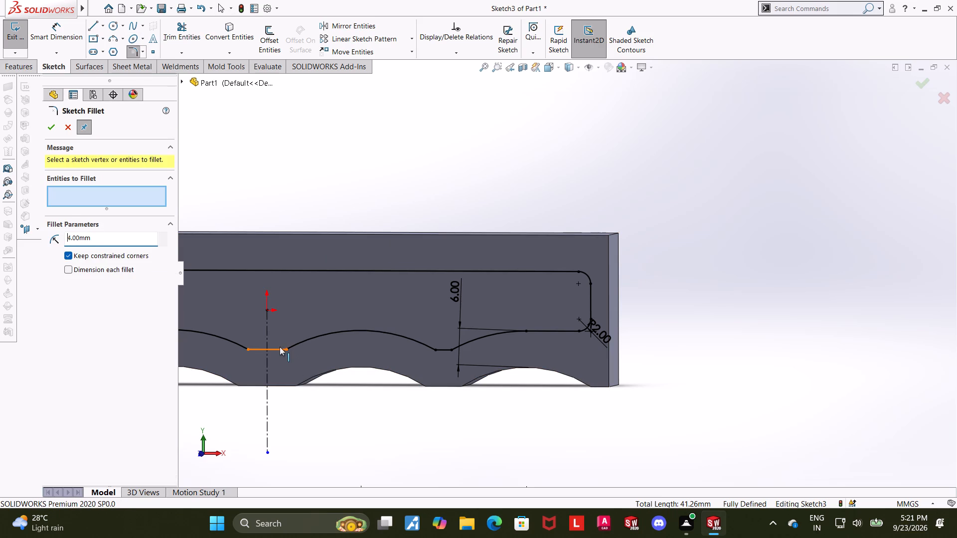
click(271, 350)
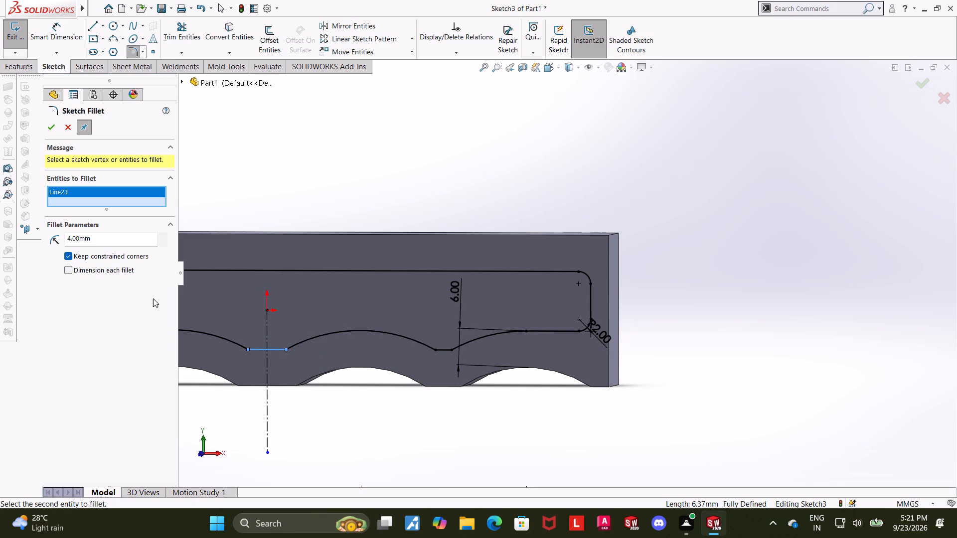
scroll(191, 328, up, 4)
scroll(355, 301, down, 6)
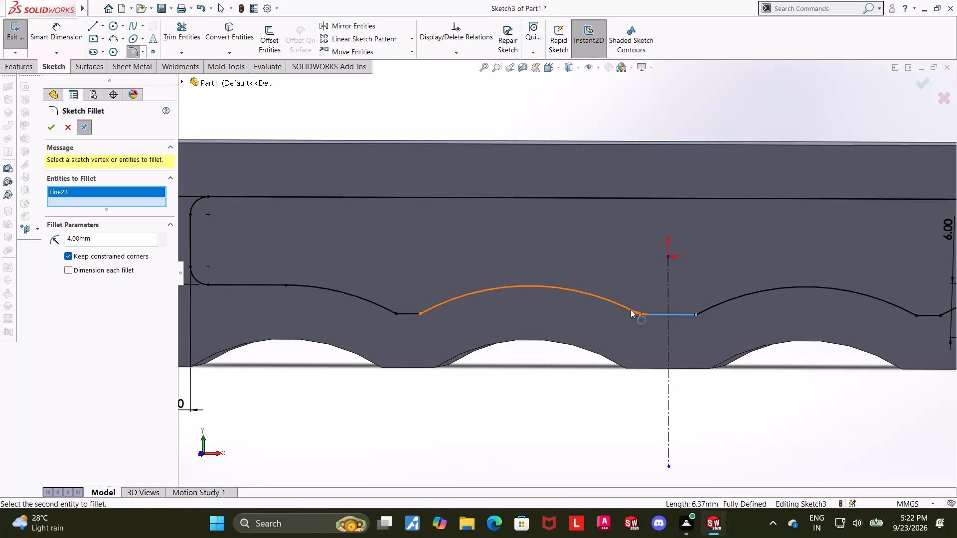
click(630, 309)
click(709, 309)
click(686, 316)
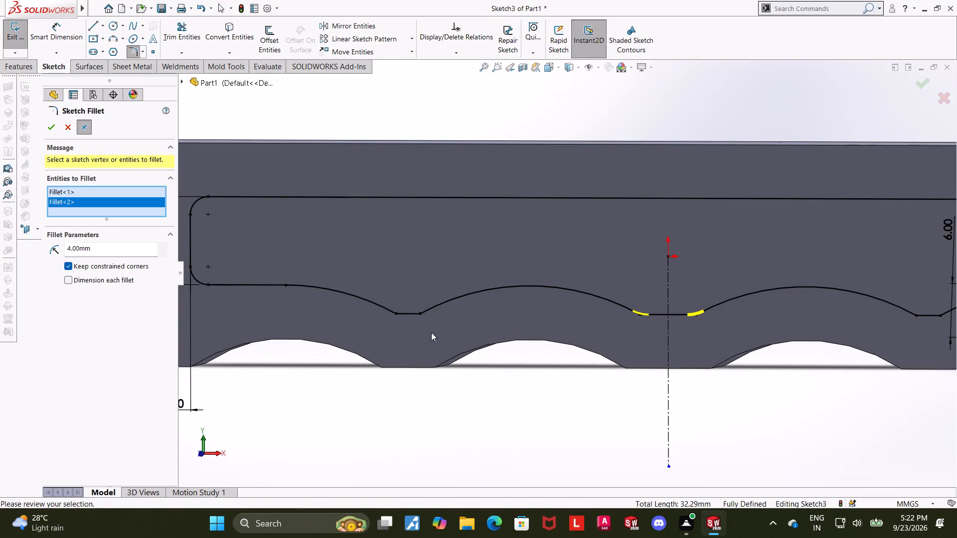
click(383, 306)
click(405, 316)
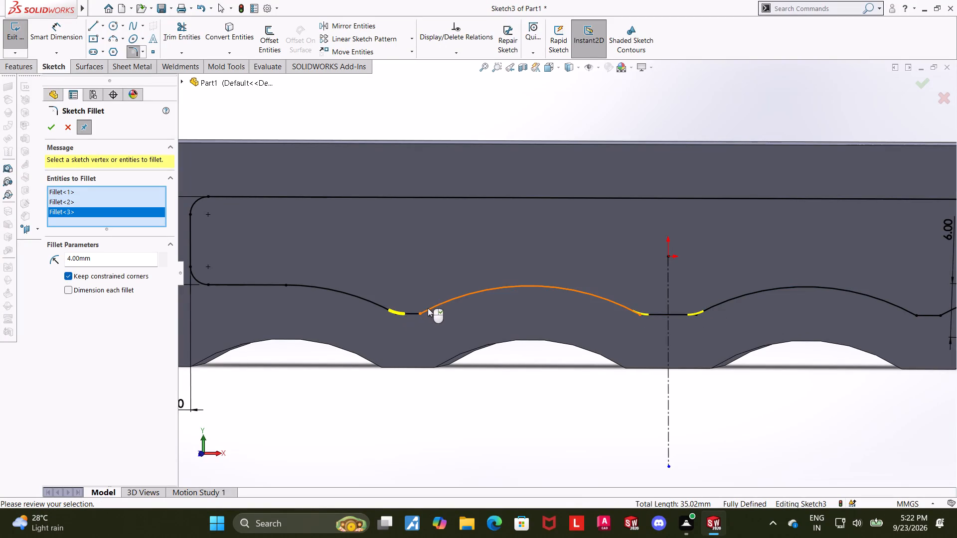
click(428, 308)
click(412, 312)
Add both arc-to-line corners of the right valley to the 4 mm sketch fillet and apply it.
scroll(679, 321, up, 4)
scroll(688, 289, down, 6)
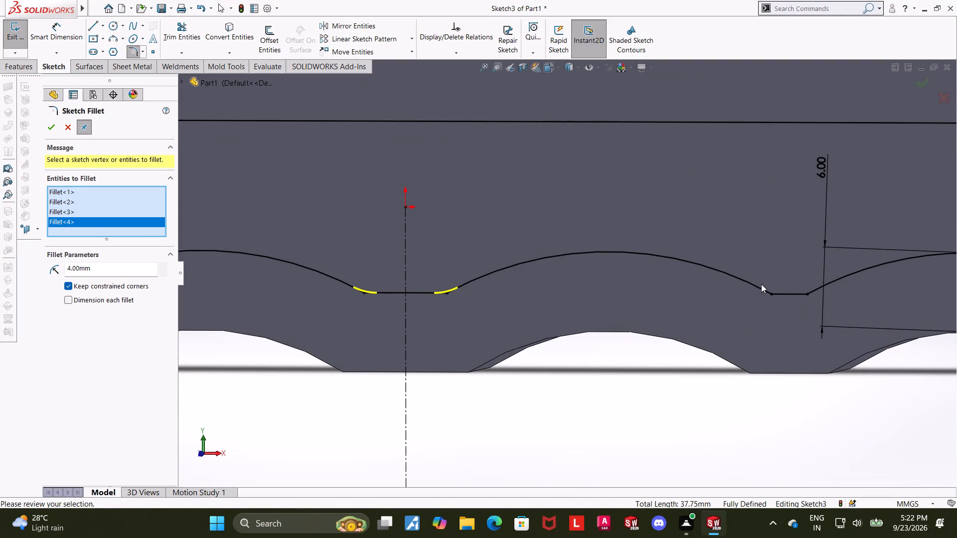
click(758, 285)
click(786, 295)
click(821, 287)
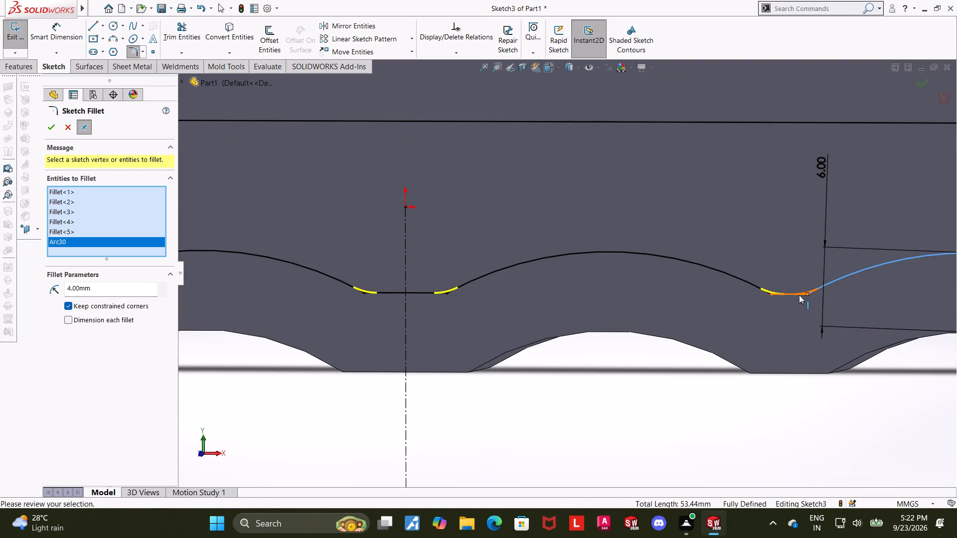
click(799, 295)
scroll(493, 347, up, 6)
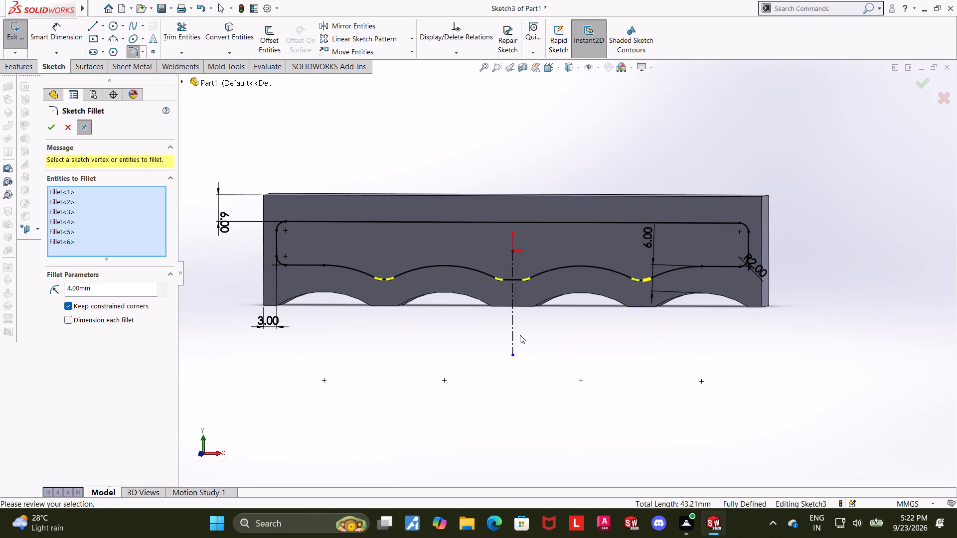
click(50, 133)
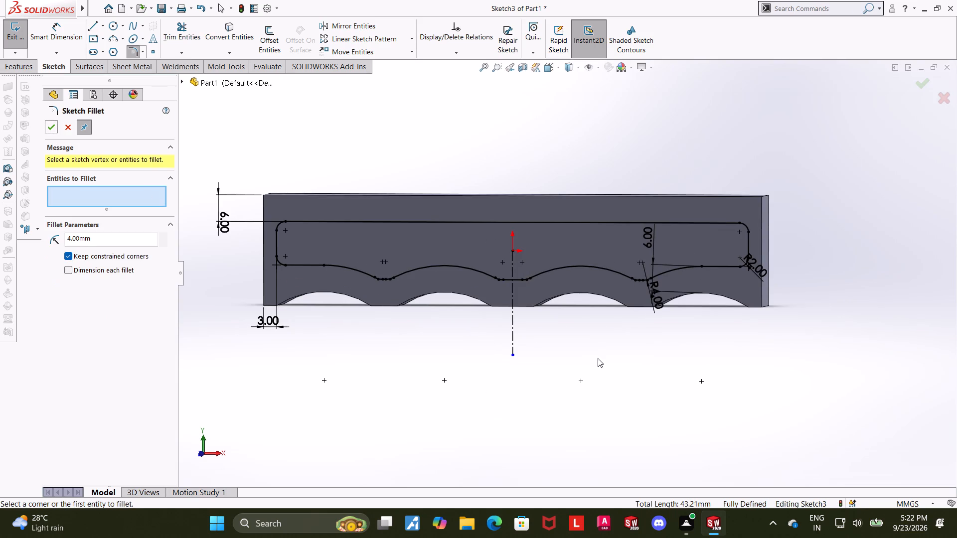
Close the sketch fillet command and exit the inset profile sketch.
click(739, 380)
scroll(462, 272, down, 4)
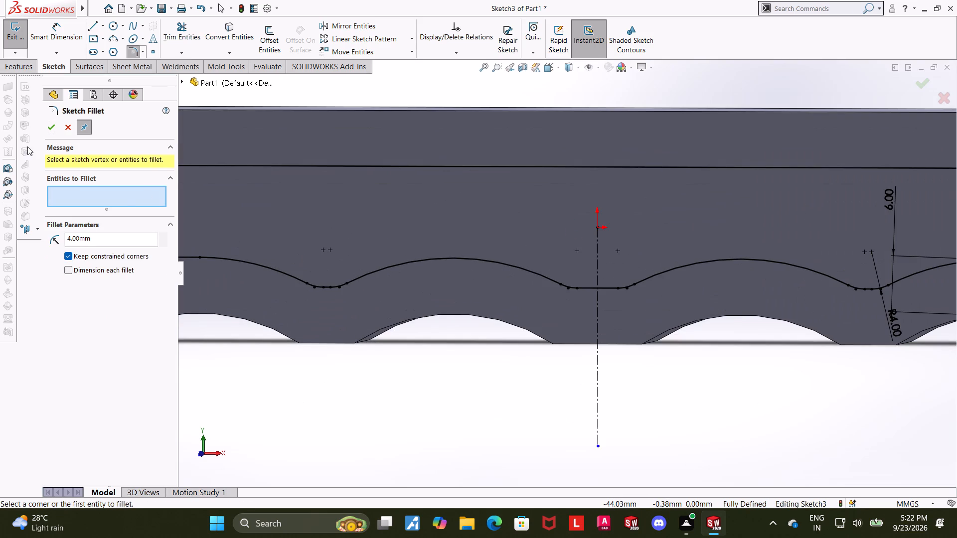
click(63, 132)
scroll(450, 313, up, 6)
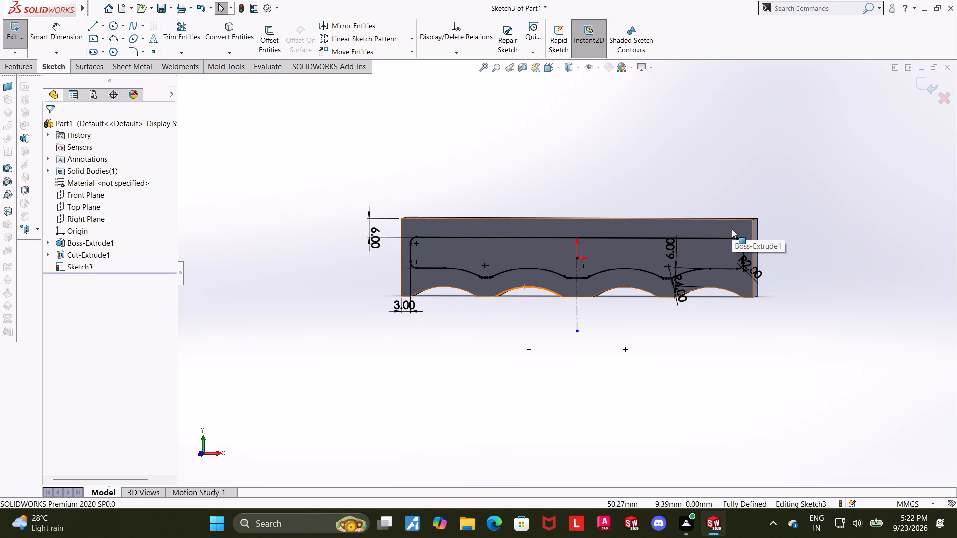
middle_drag(793, 202, 802, 202)
scroll(802, 202, up, 1)
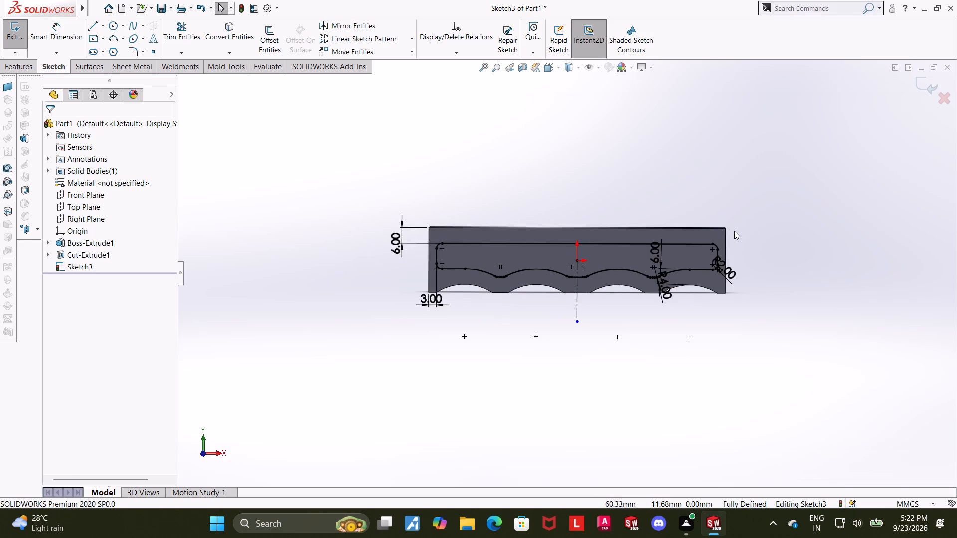
scroll(734, 231, down, 6)
scroll(643, 368, up, 7)
scroll(456, 303, down, 3)
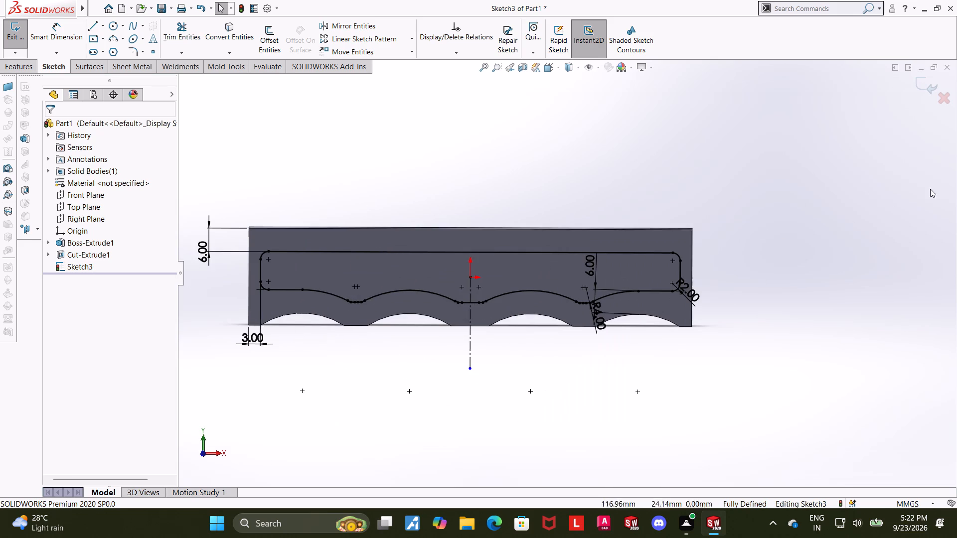
middle_drag(517, 300, 550, 308)
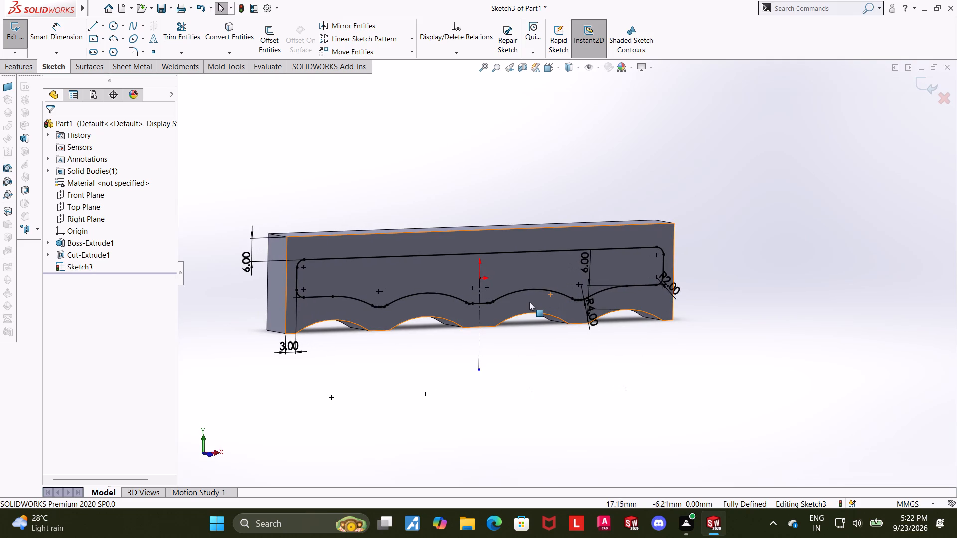
click(923, 84)
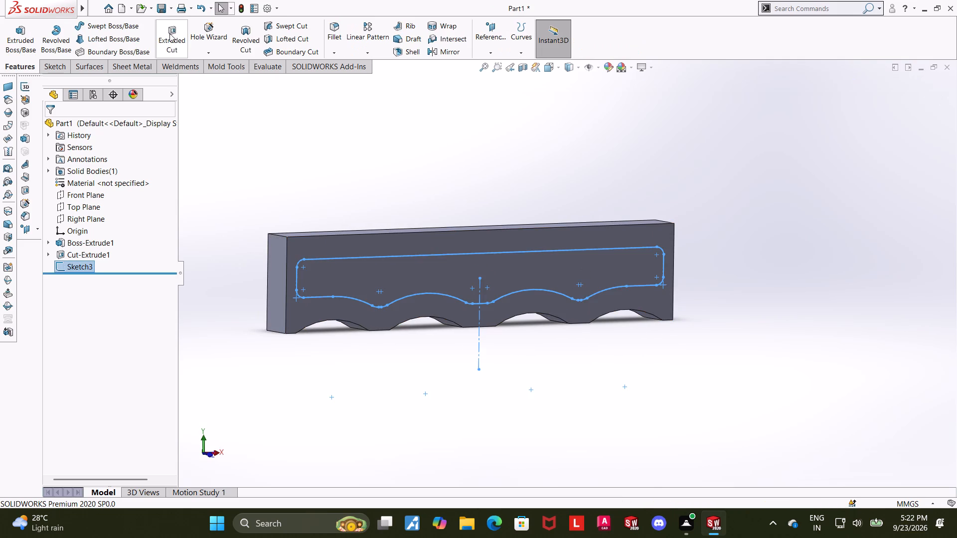
Cut-extrude the inset scalloped profile 2 mm blind into the block's front face.
click(169, 33)
middle_drag(279, 177, 296, 177)
middle_drag(269, 199, 279, 201)
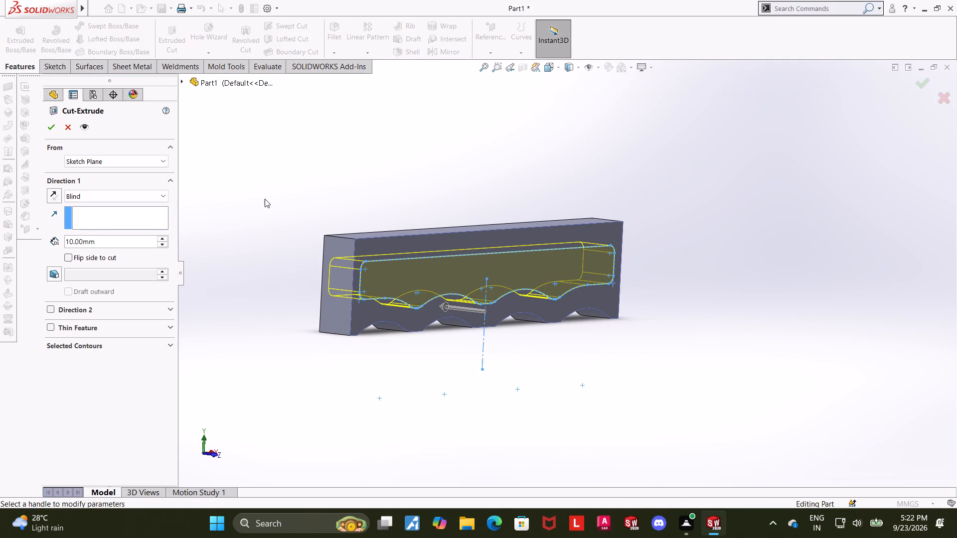
click(114, 245)
drag(117, 242, 116, 242)
drag(116, 242, 58, 245)
key(2)
key(Return)
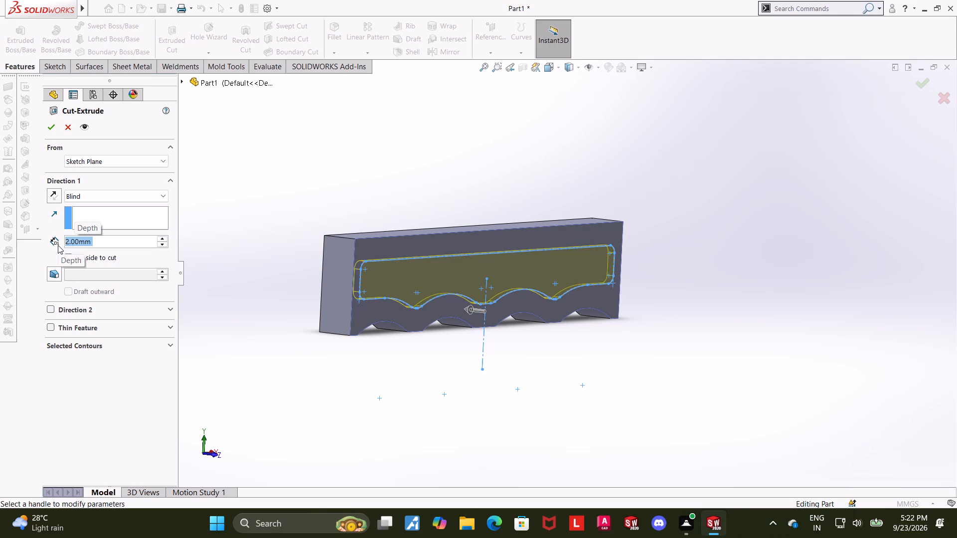
click(51, 124)
click(291, 96)
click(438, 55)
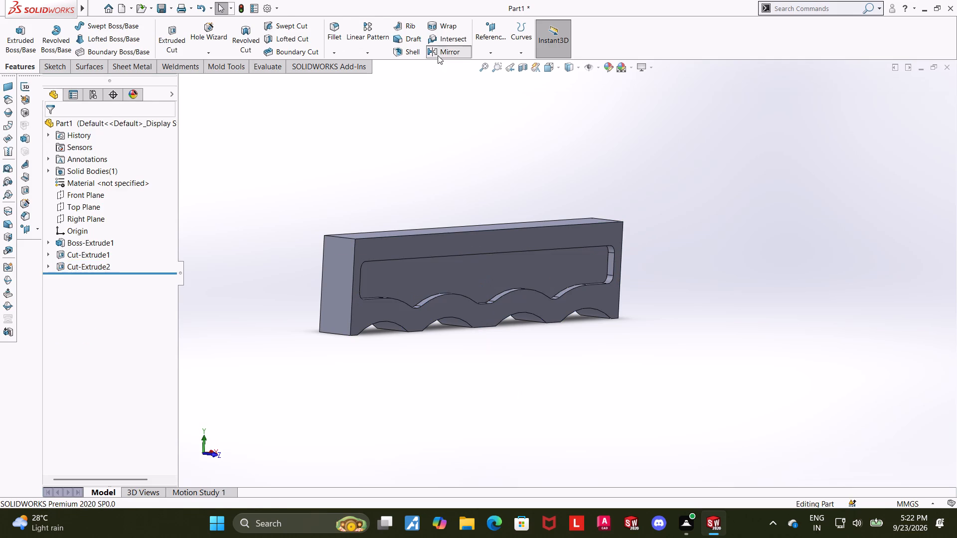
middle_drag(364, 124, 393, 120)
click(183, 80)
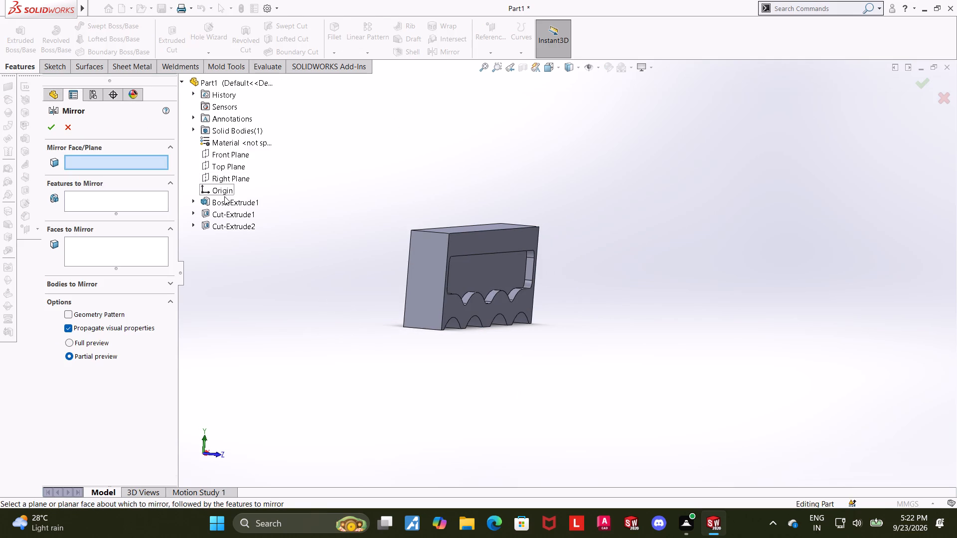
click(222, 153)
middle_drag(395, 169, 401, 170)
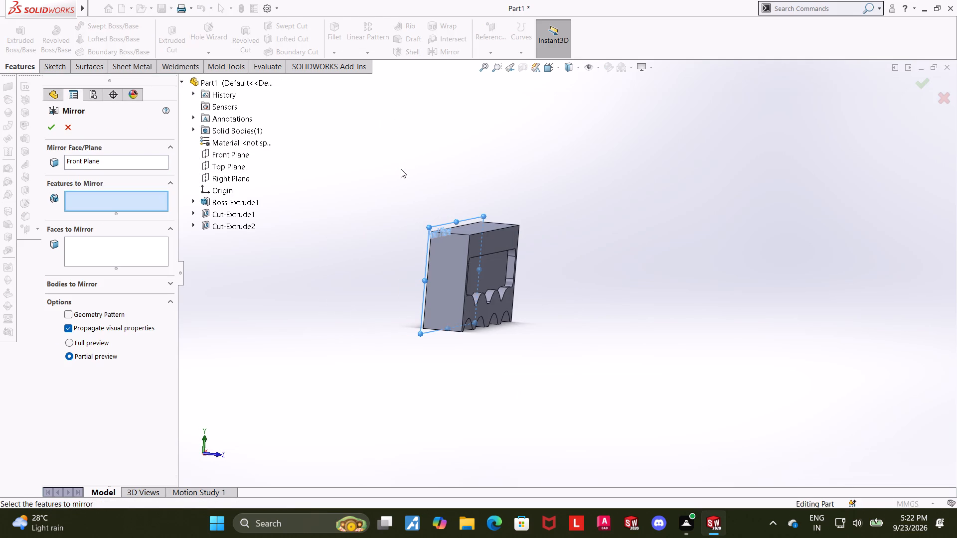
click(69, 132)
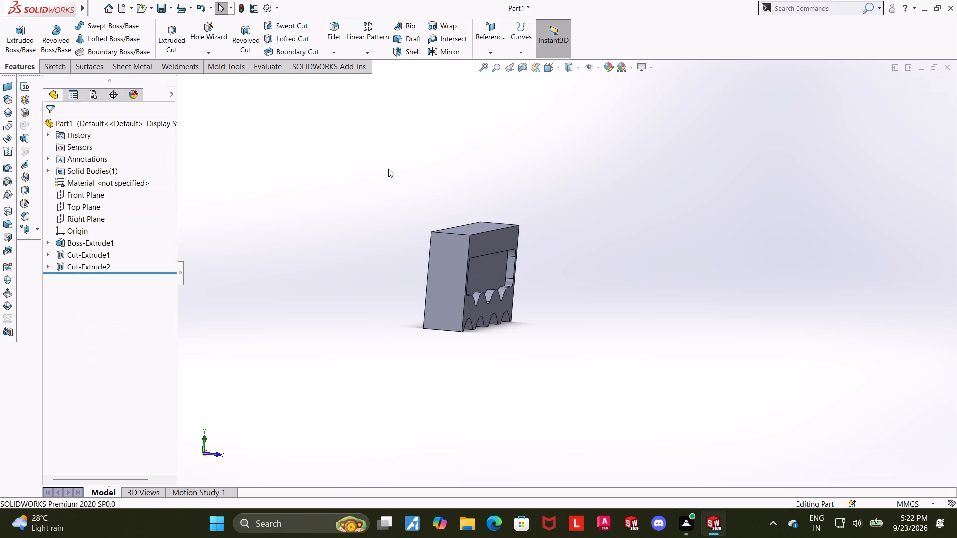
Edit the block's base extrusion so its end condition is Mid Plane.
click(87, 239)
click(96, 210)
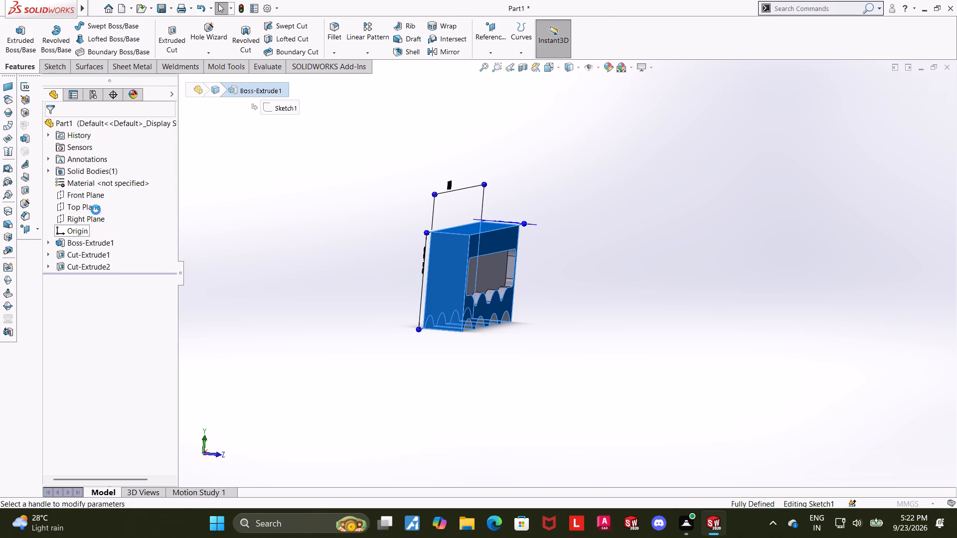
click(95, 199)
click(95, 245)
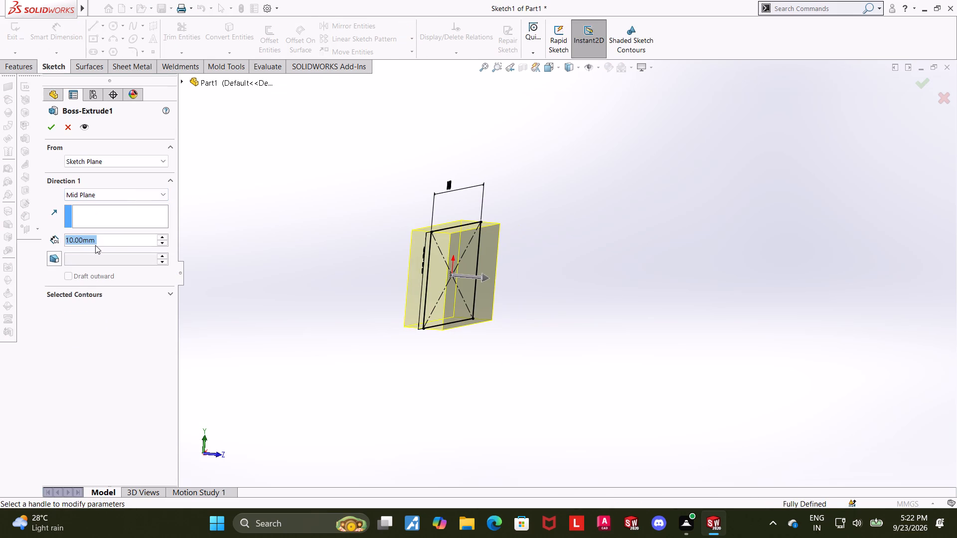
click(54, 131)
click(318, 158)
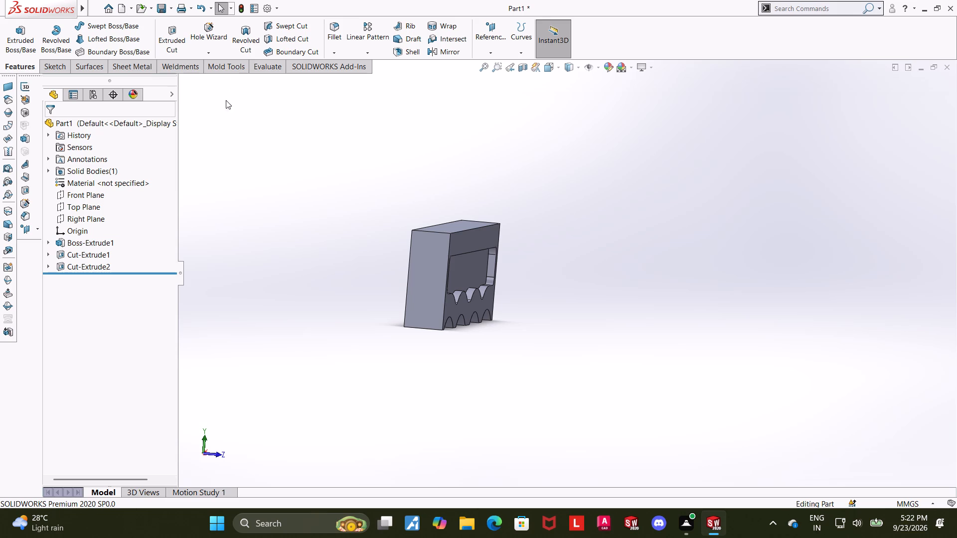
Mirror the scalloped recess cut (Cut-Extrude2) about the Front Plane.
click(448, 47)
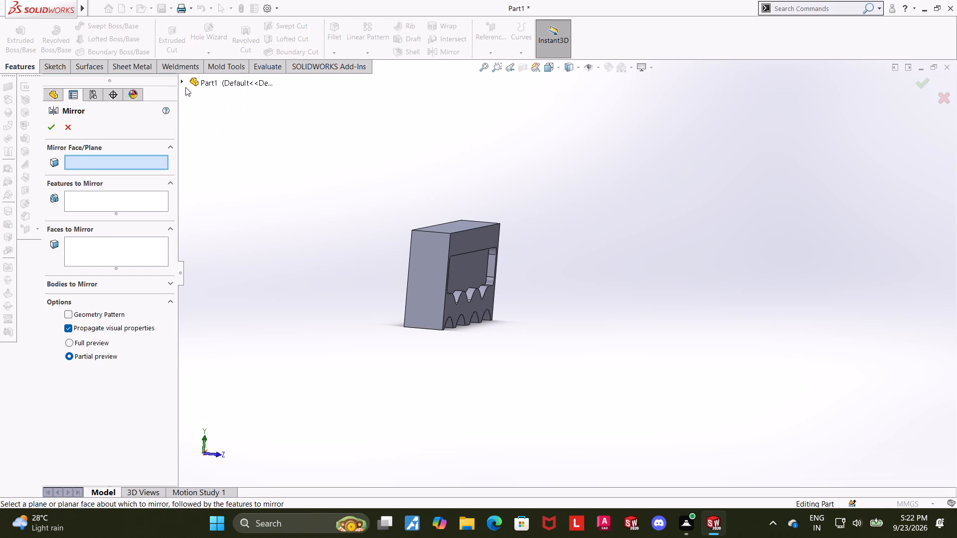
click(183, 84)
click(225, 149)
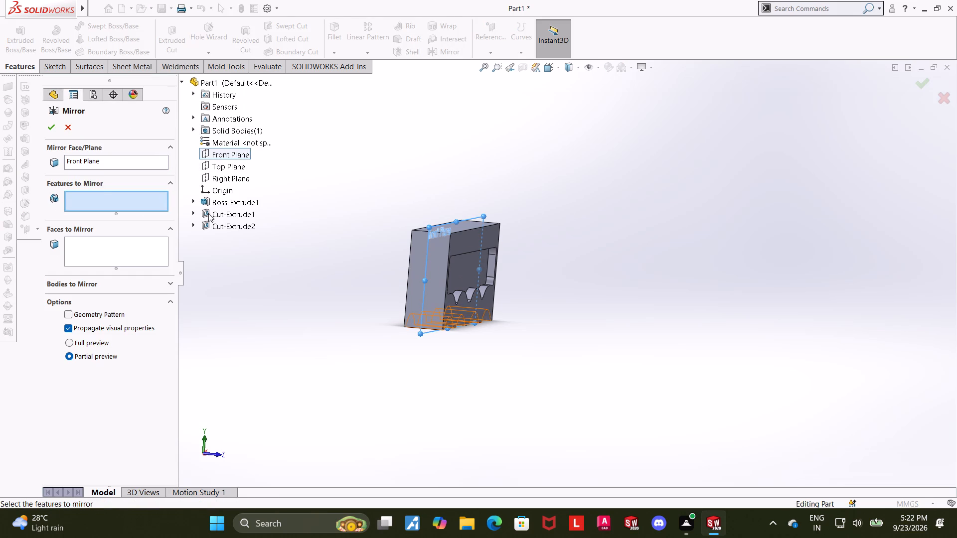
click(215, 223)
click(53, 124)
click(382, 150)
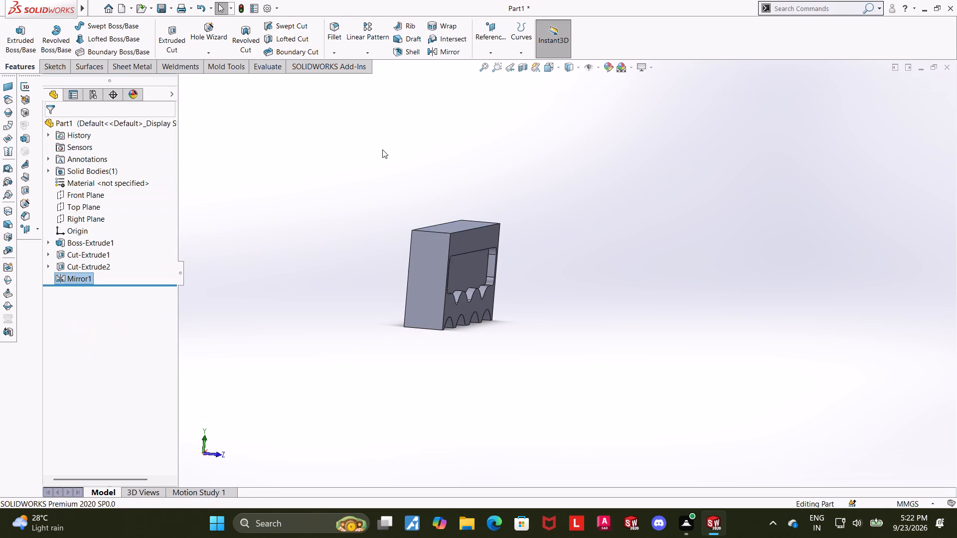
Examine the recess on both the back and front faces of the block.
scroll(371, 153, up, 1)
middle_drag(371, 153, 414, 158)
scroll(414, 158, down, 1)
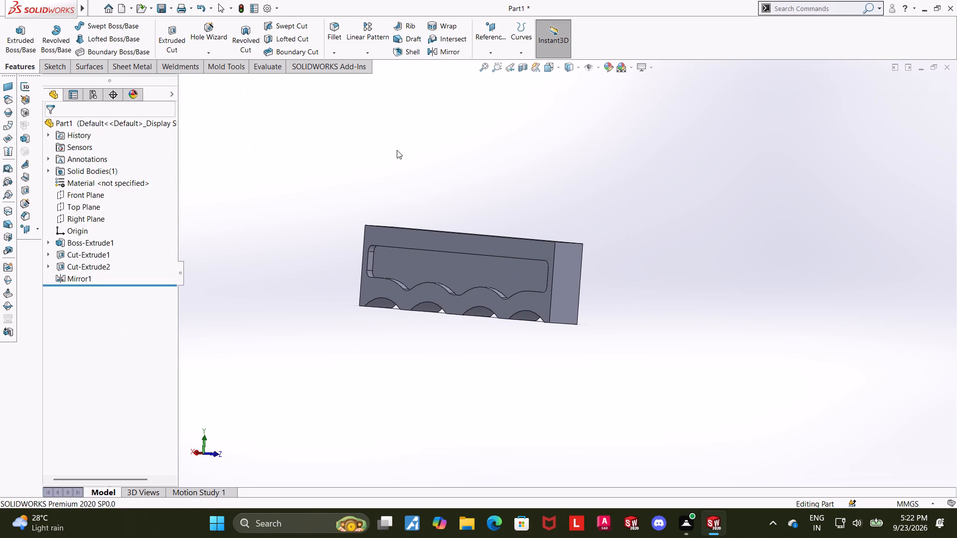
middle_drag(660, 289, 578, 298)
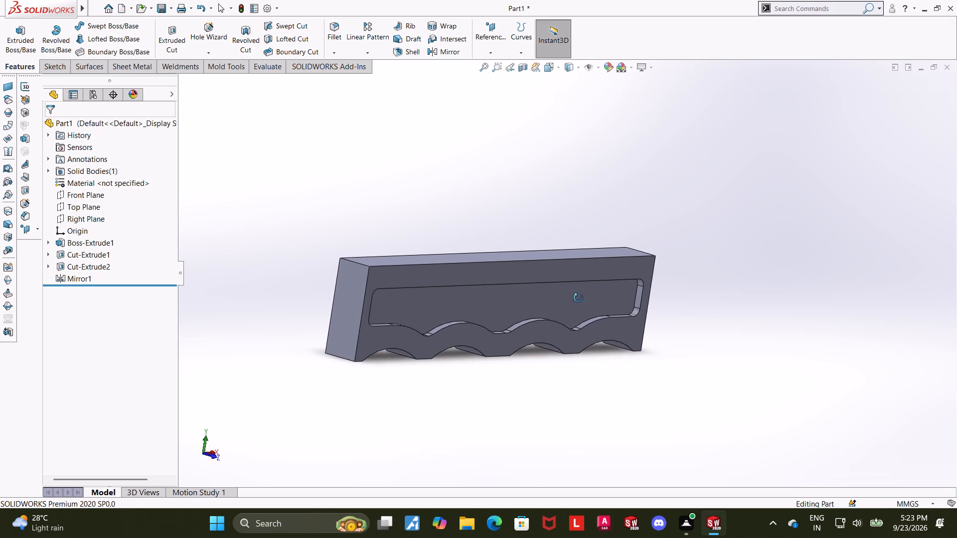
middle_drag(578, 298, 578, 298)
click(914, 319)
scroll(657, 405, up, 4)
scroll(575, 252, down, 3)
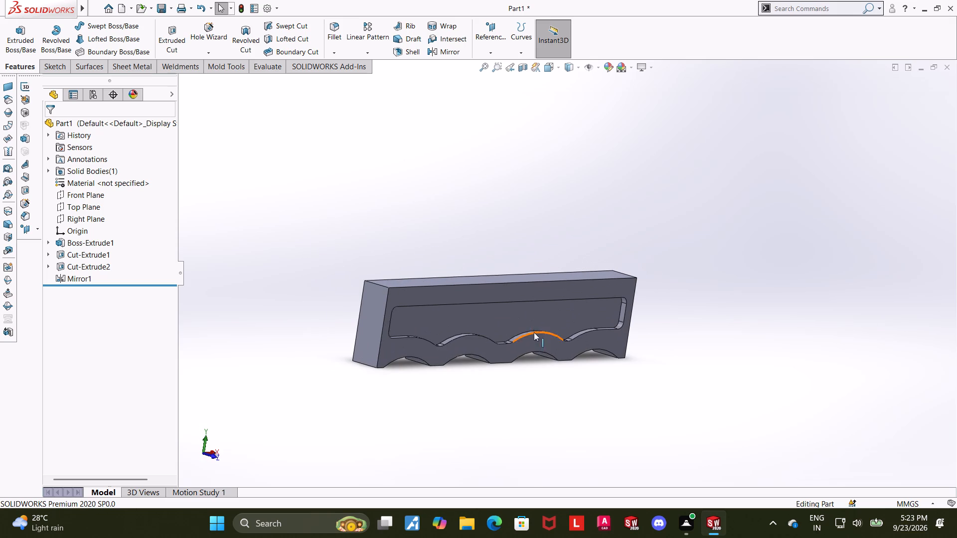
middle_click(534, 332)
Start a sketch on the block's left end face and view it straight on.
click(356, 324)
click(399, 293)
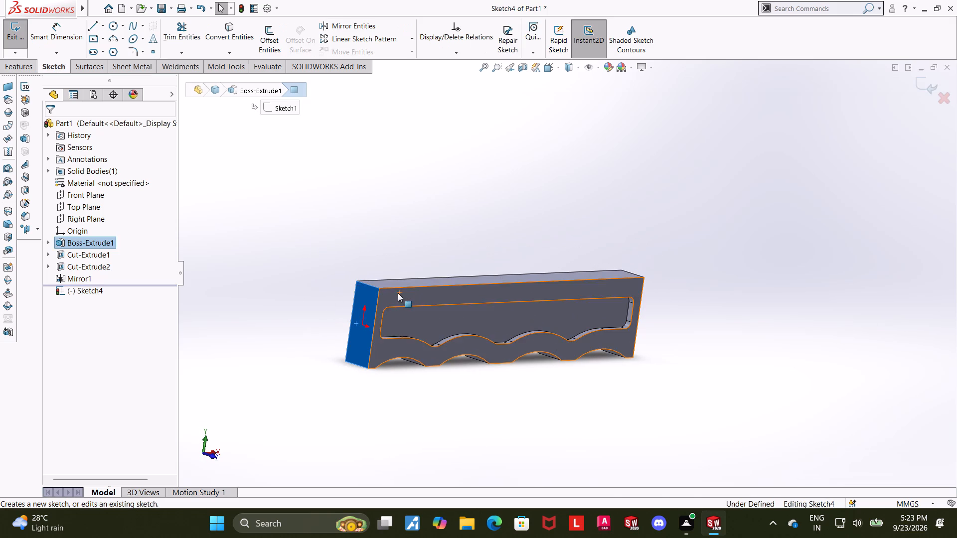
click(83, 291)
click(110, 276)
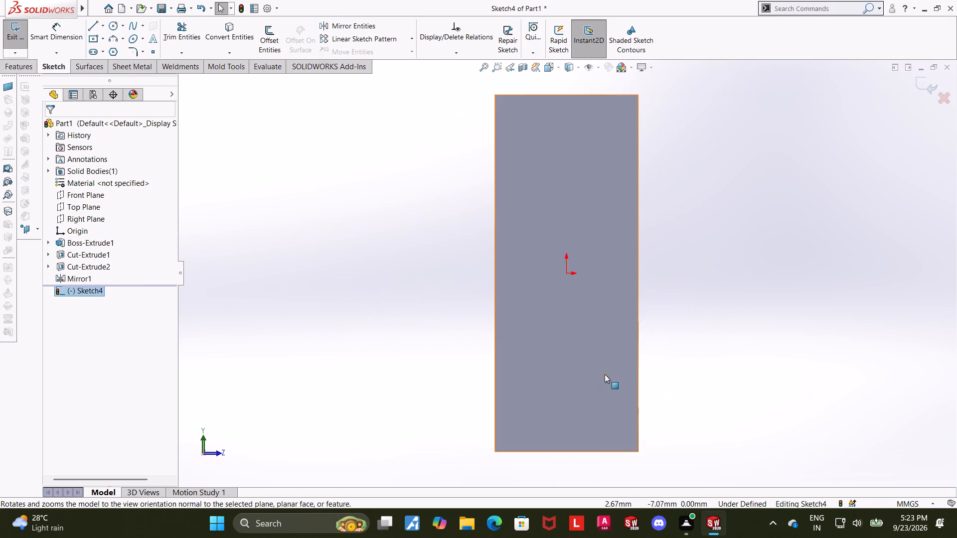
scroll(605, 374, up, 6)
scroll(671, 378, up, 3)
scroll(644, 362, down, 2)
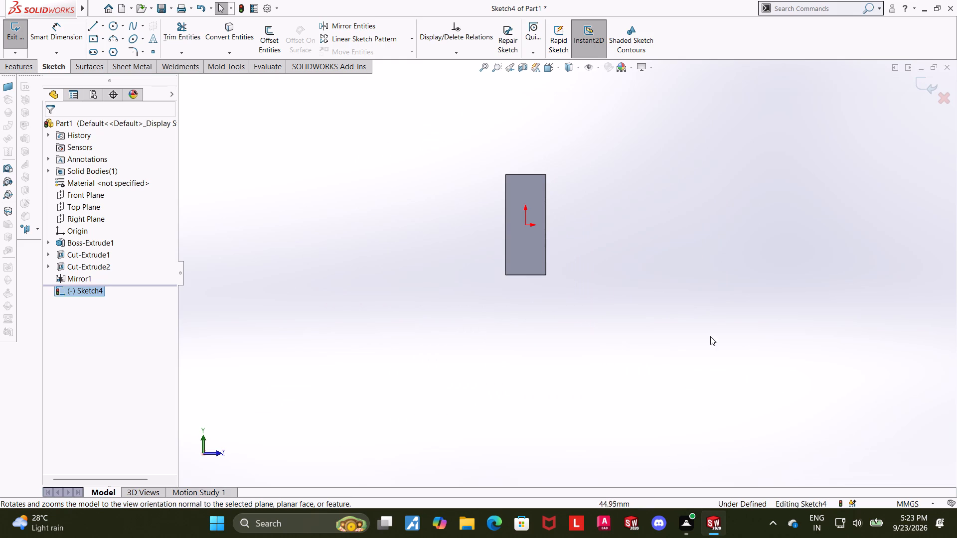
scroll(721, 334, down, 1)
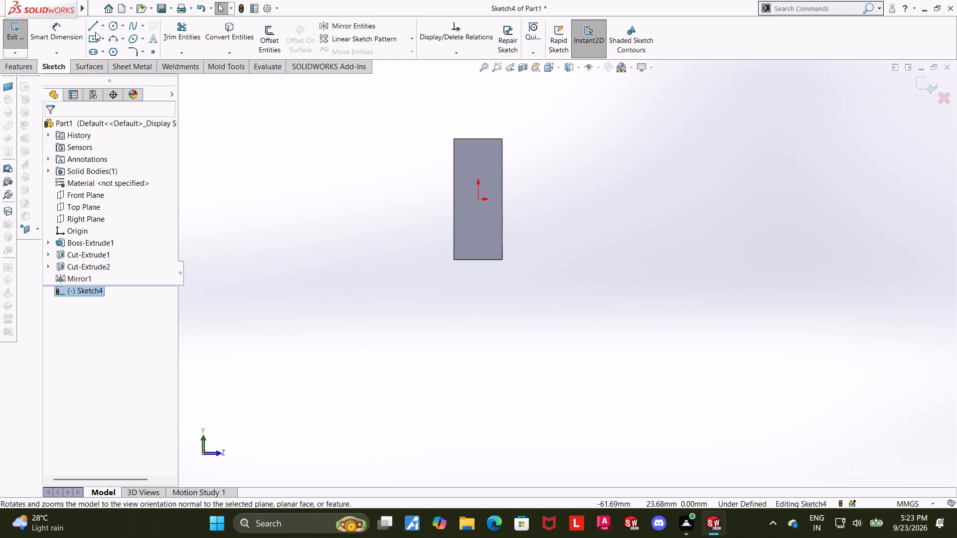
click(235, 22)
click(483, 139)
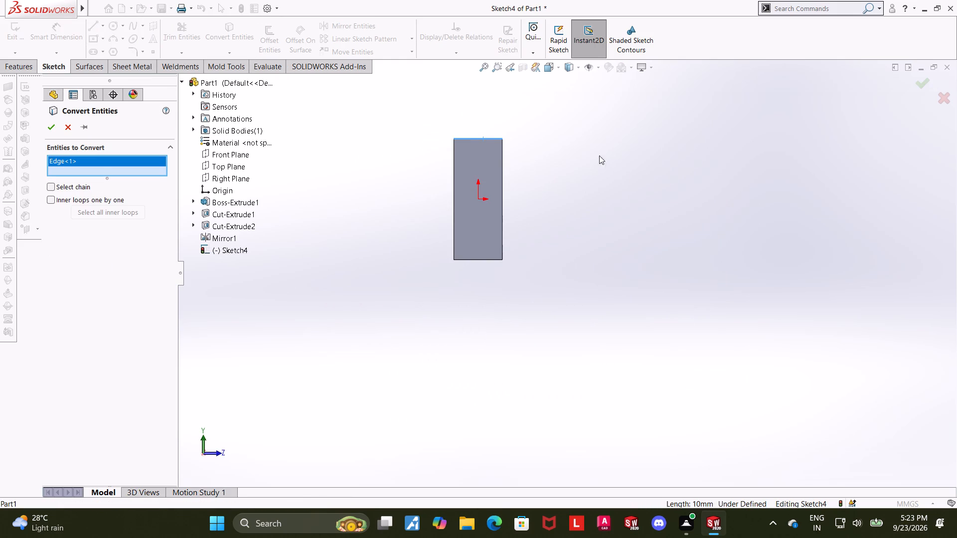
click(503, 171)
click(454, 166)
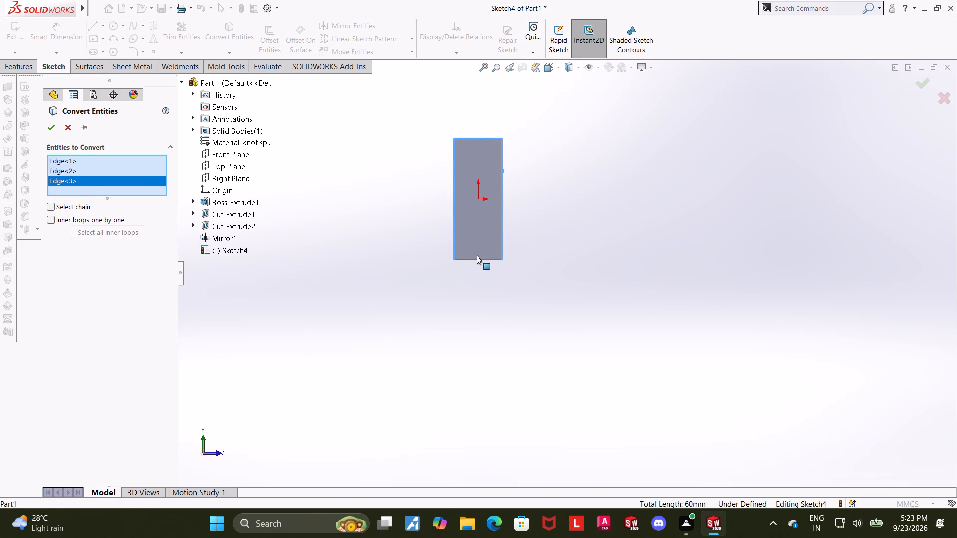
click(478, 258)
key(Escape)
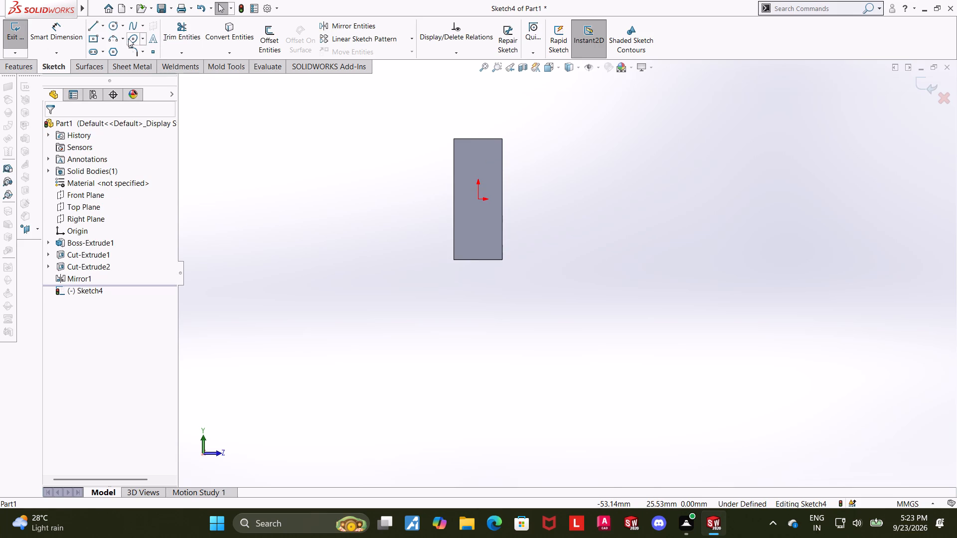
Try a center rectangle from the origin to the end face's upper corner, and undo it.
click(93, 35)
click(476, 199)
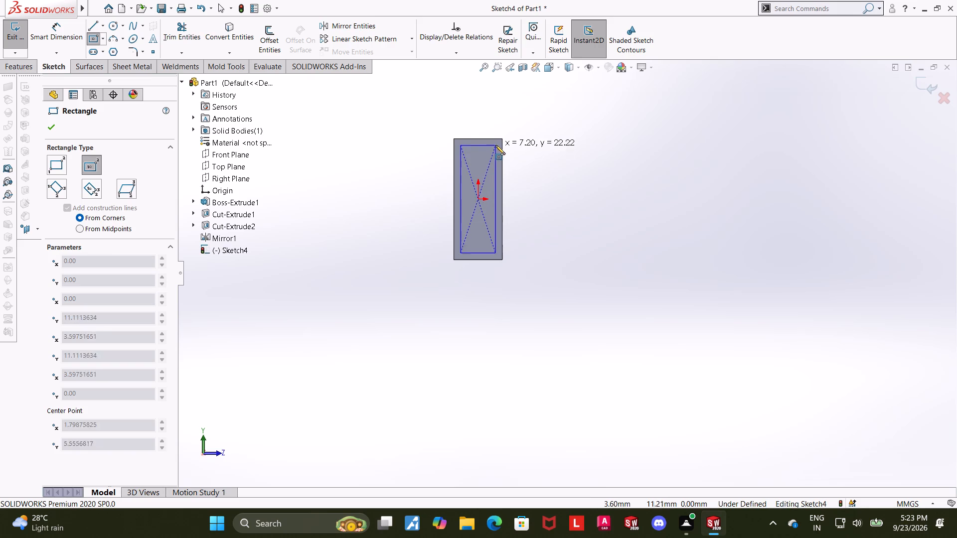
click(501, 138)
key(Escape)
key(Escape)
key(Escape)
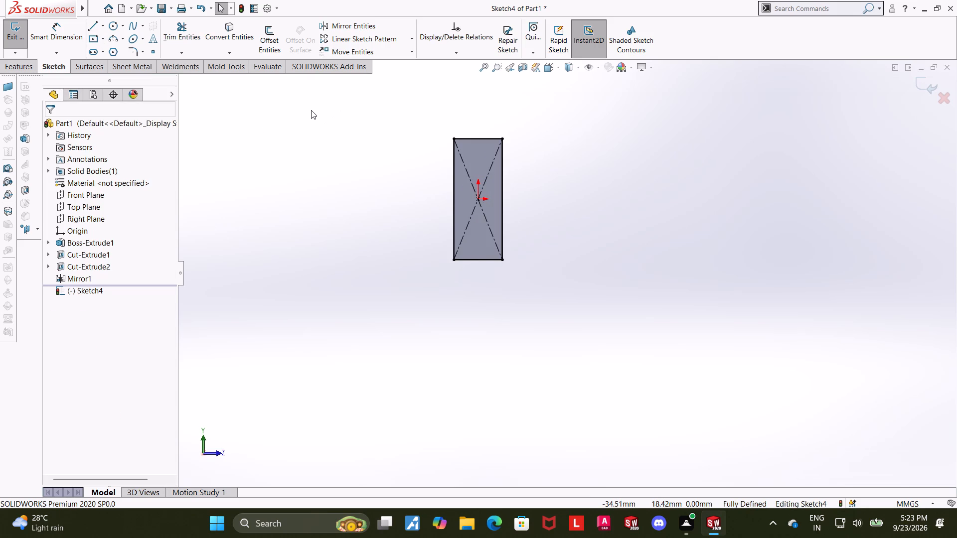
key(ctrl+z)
Convert the four boundary edges of the end face into sketch lines.
click(235, 33)
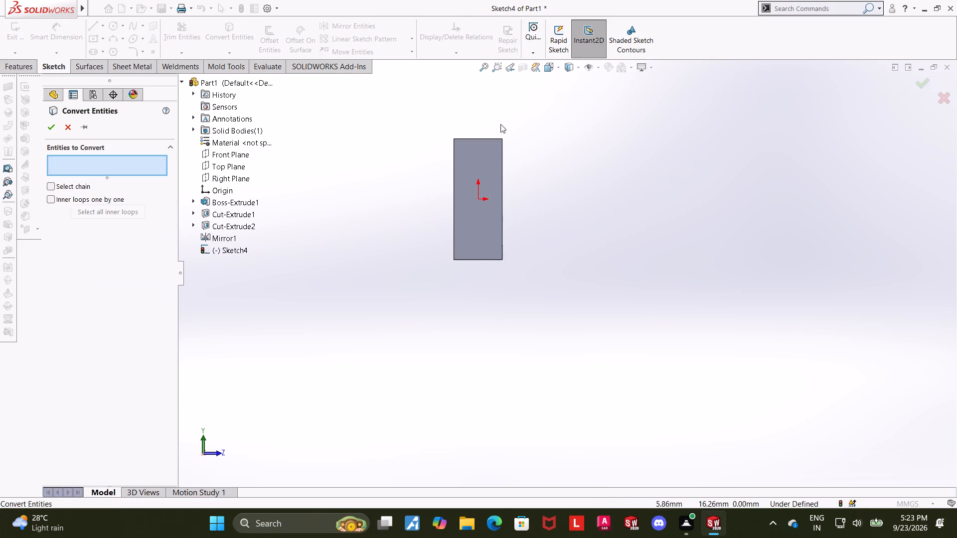
click(483, 139)
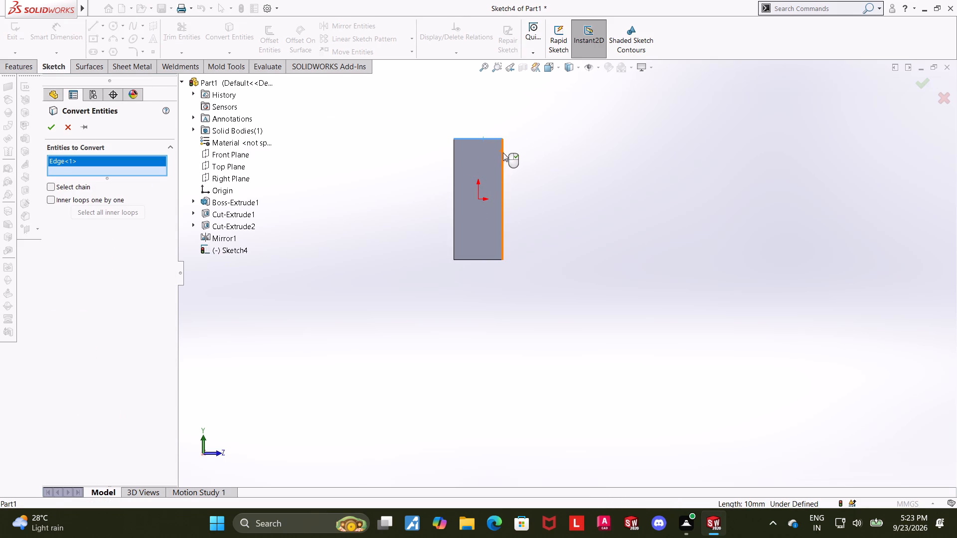
ctrl+click(503, 152)
ctrl+click(454, 156)
ctrl+click(479, 259)
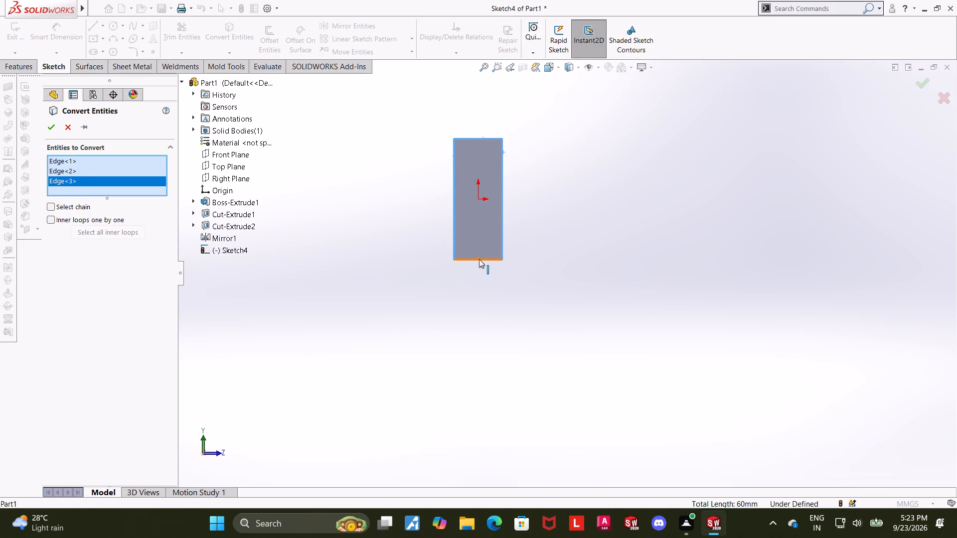
click(54, 124)
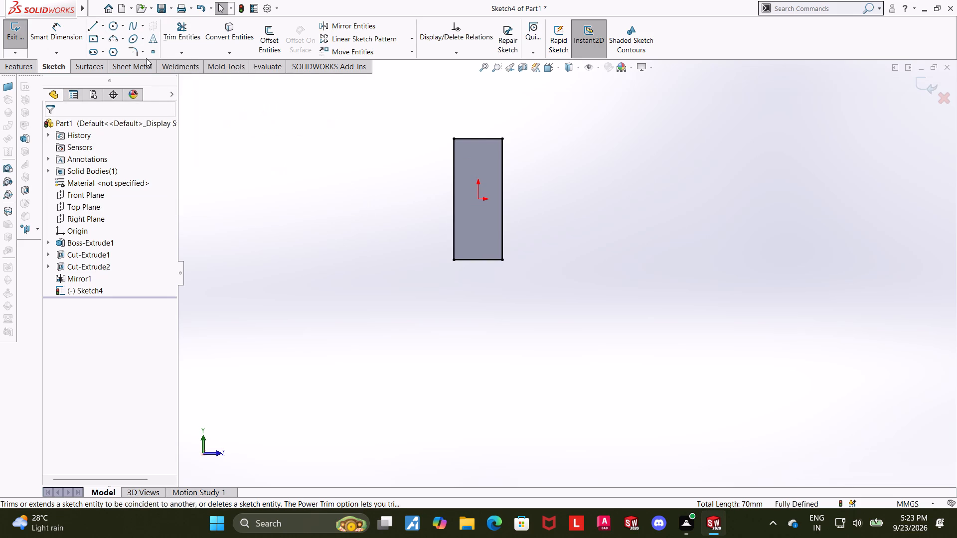
Sketch a circle of about 9.6 mm radius below and to the left of the end-face rectangle.
click(112, 27)
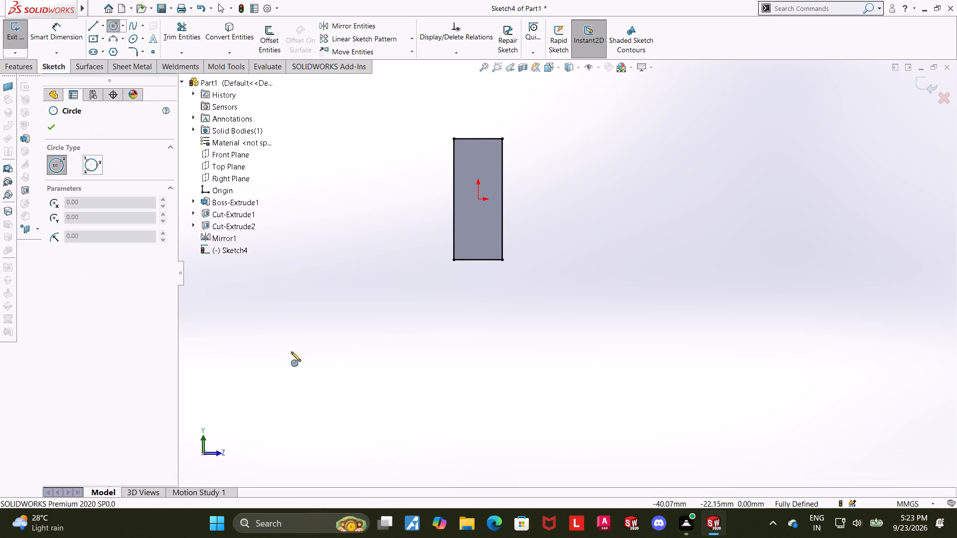
click(368, 356)
click(408, 331)
key(Escape)
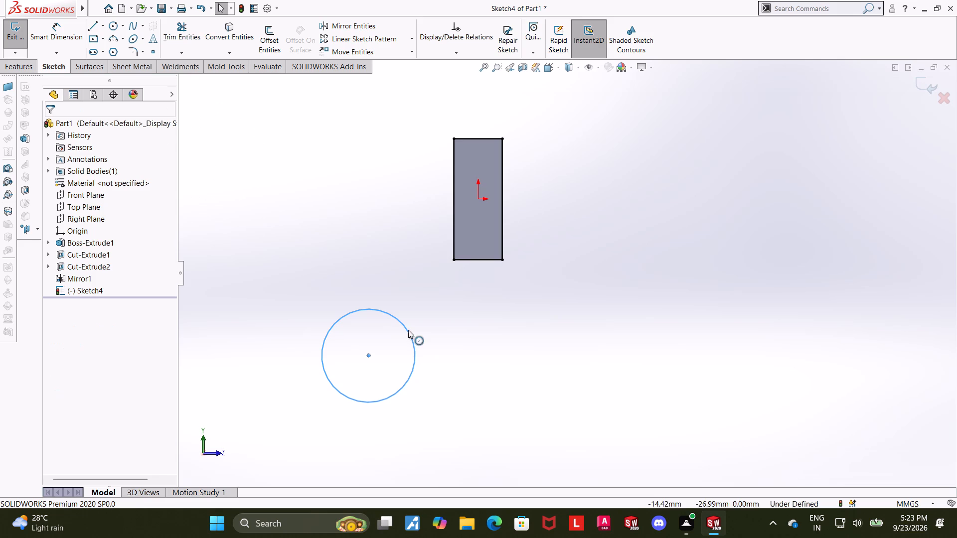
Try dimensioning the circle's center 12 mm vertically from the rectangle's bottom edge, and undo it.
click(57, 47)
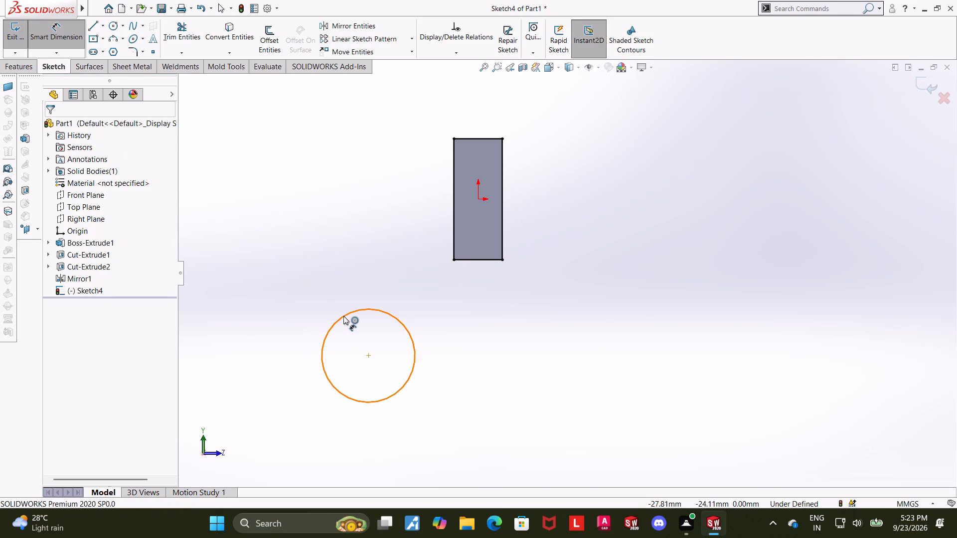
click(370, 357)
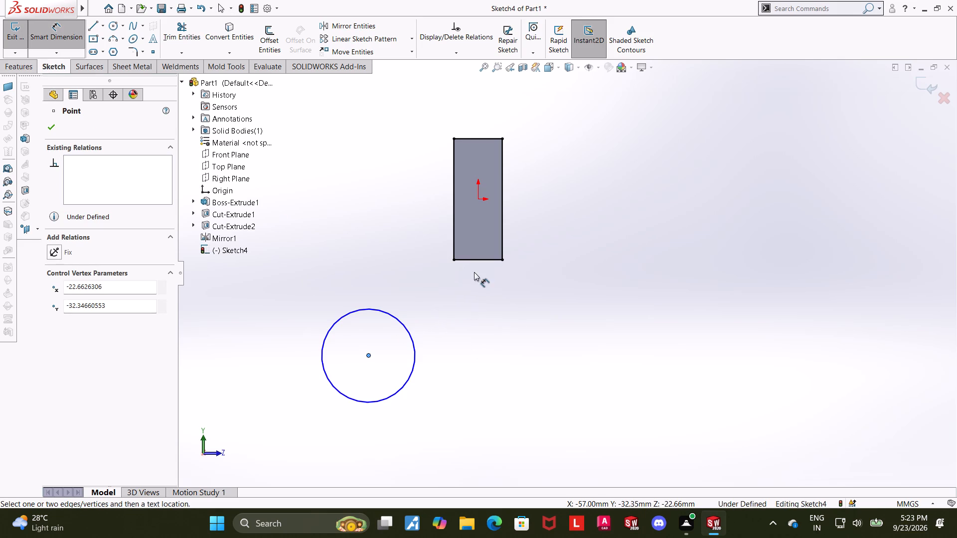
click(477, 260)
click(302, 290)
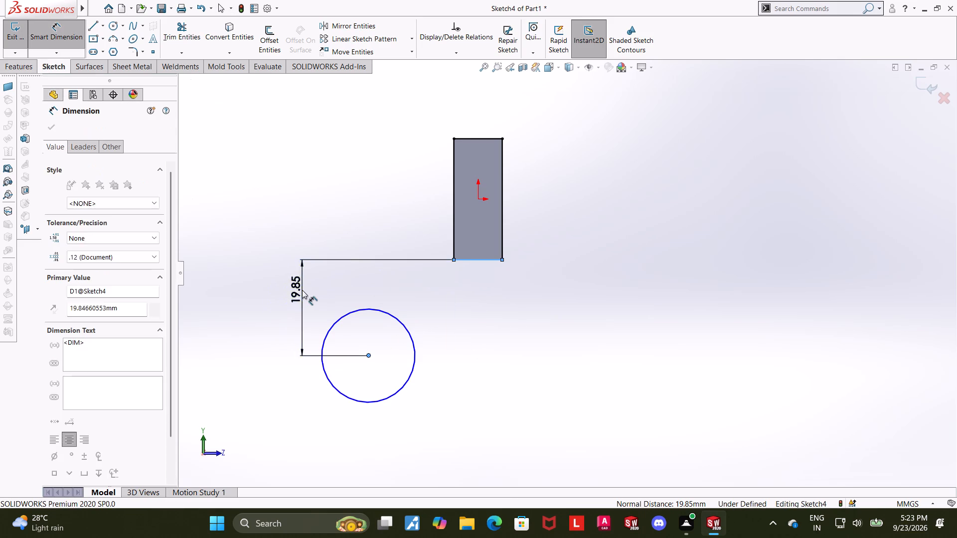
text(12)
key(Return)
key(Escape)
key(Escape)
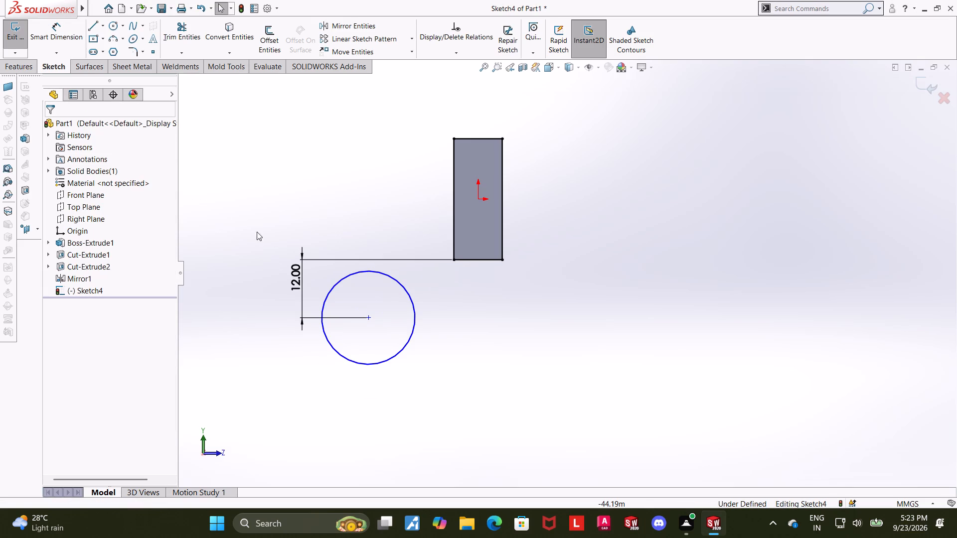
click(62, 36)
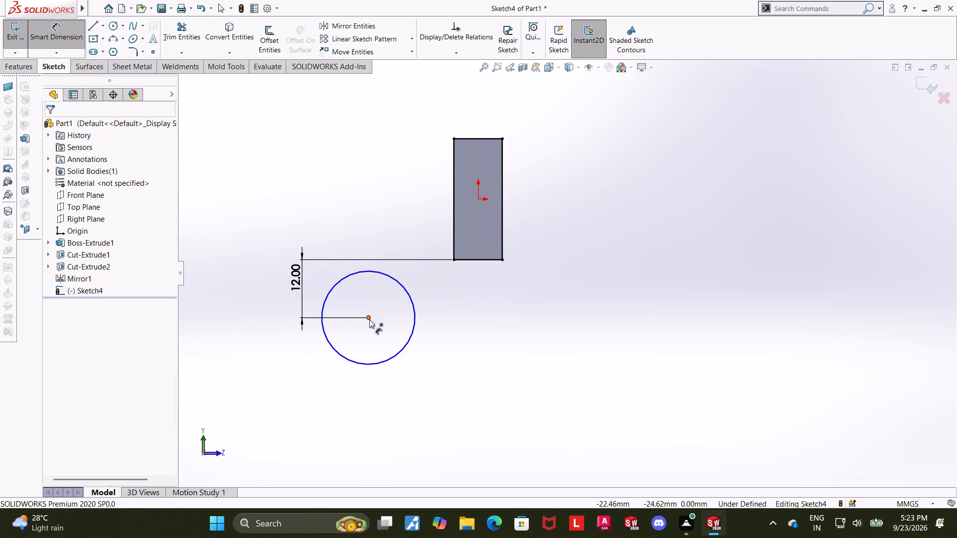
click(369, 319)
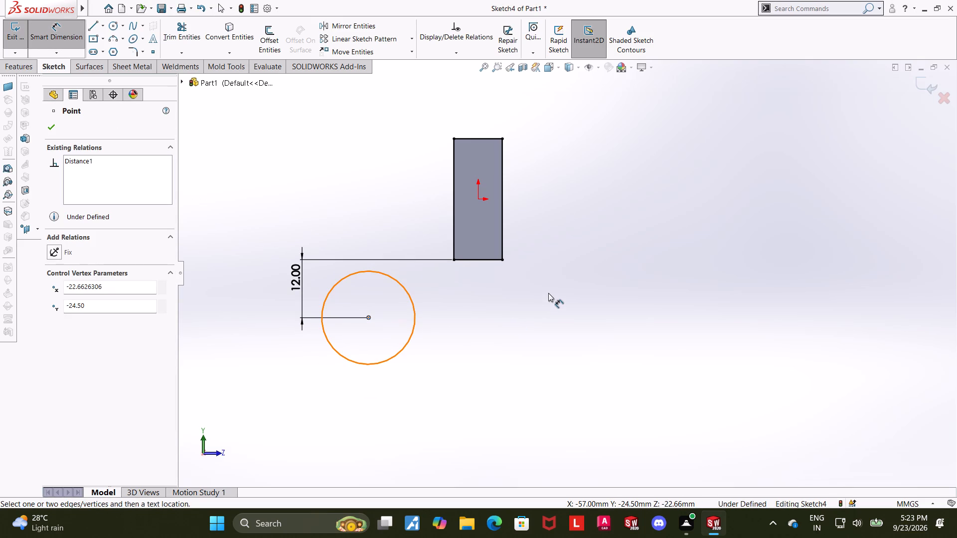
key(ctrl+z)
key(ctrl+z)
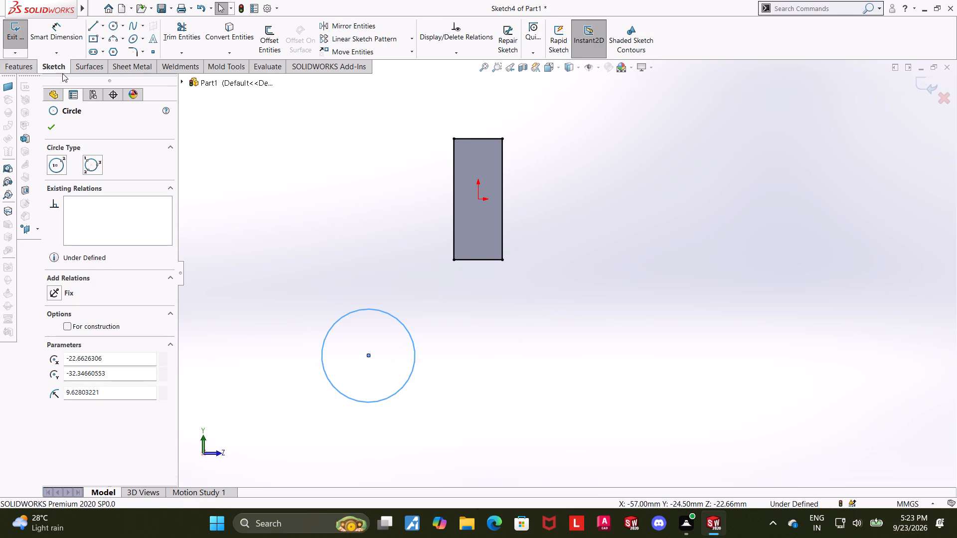
Dimension the circle's center 12 mm horizontally from the rectangle's left edge.
click(52, 23)
click(368, 354)
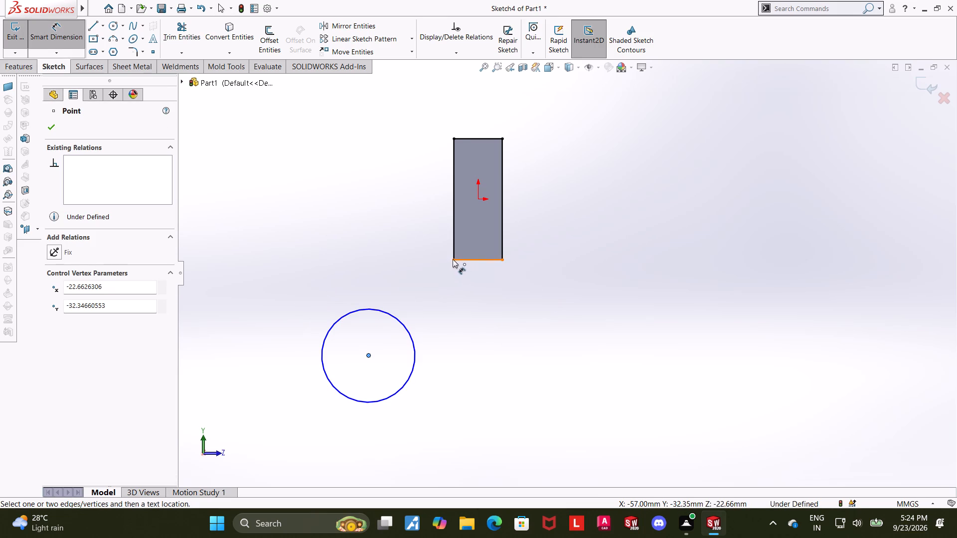
click(454, 237)
click(402, 230)
text(12)
key(Return)
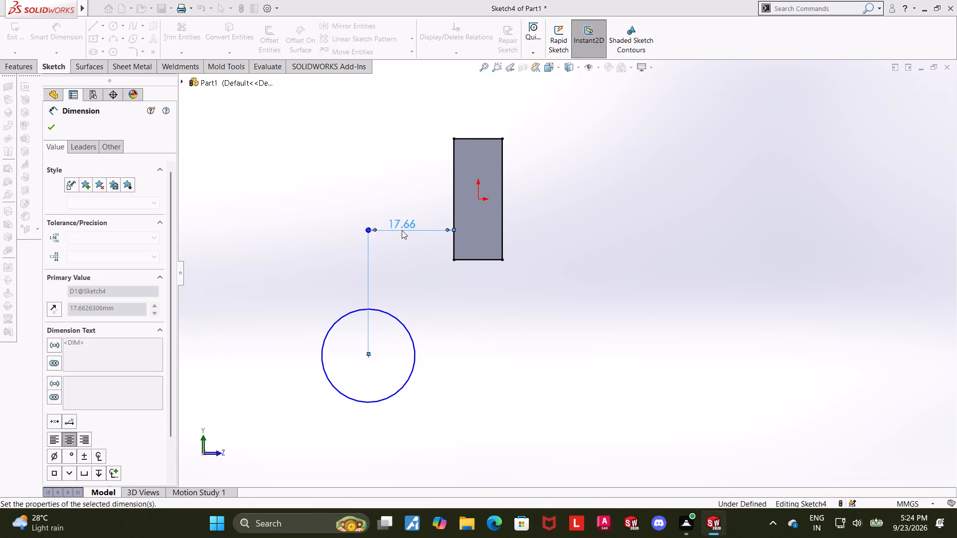
key(Escape)
key(Escape)
Dimension the circle's center 50 mm vertically below the rectangle's bottom edge.
click(63, 30)
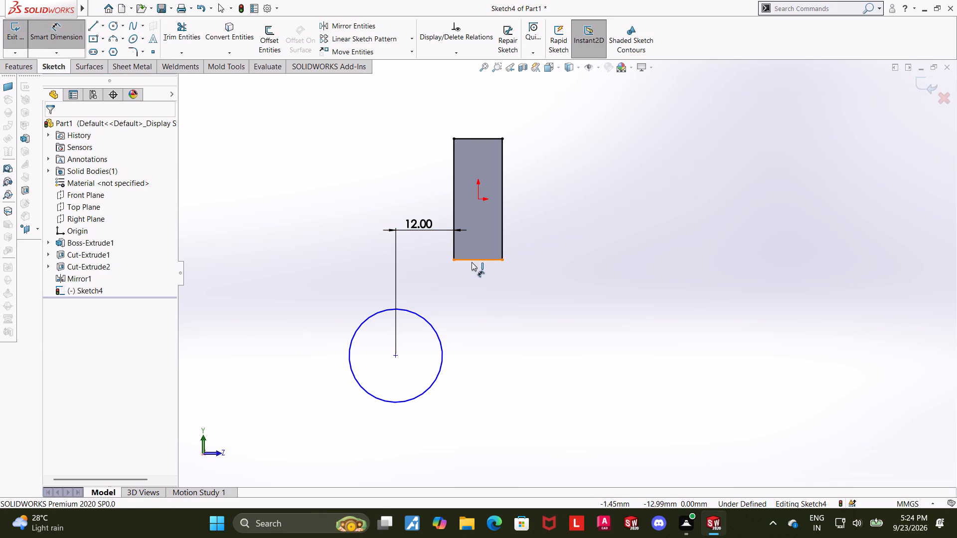
click(472, 262)
click(395, 356)
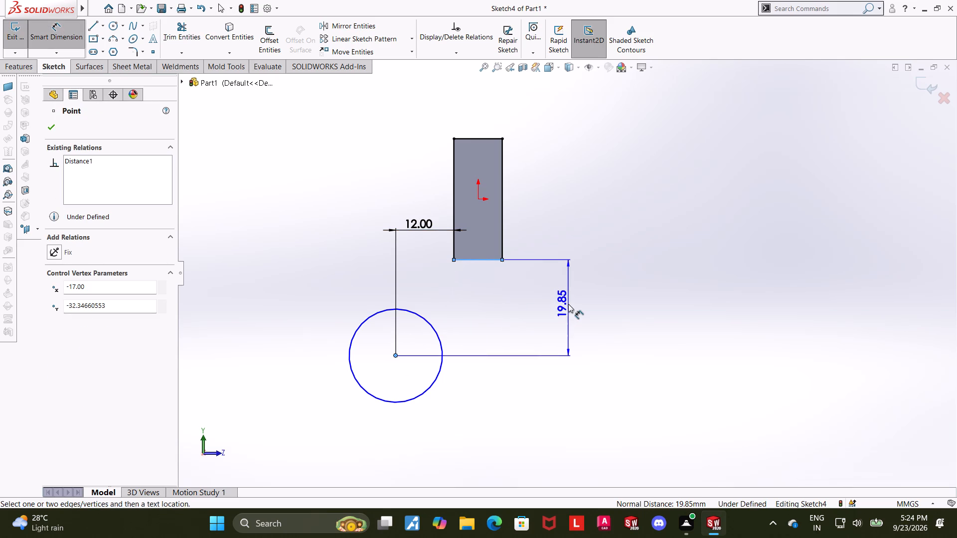
double_click(568, 304)
text(50)
key(Return)
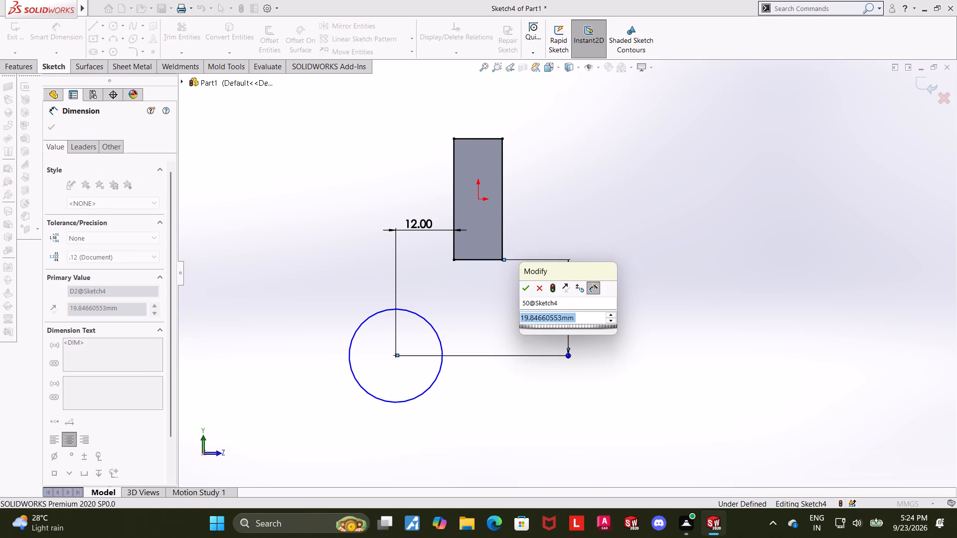
text(5-)
key(BackSpace)
key(0)
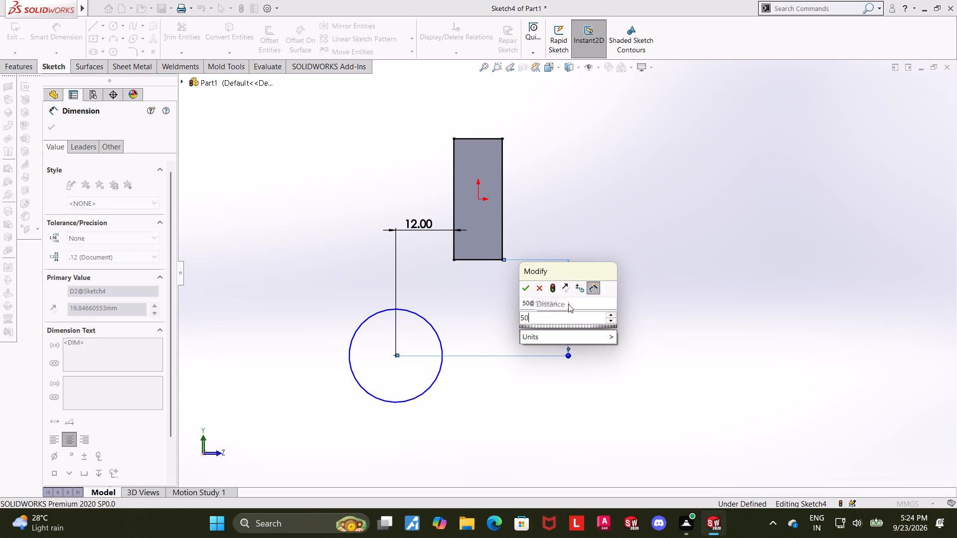
key(Return)
key(Escape)
key(Escape)
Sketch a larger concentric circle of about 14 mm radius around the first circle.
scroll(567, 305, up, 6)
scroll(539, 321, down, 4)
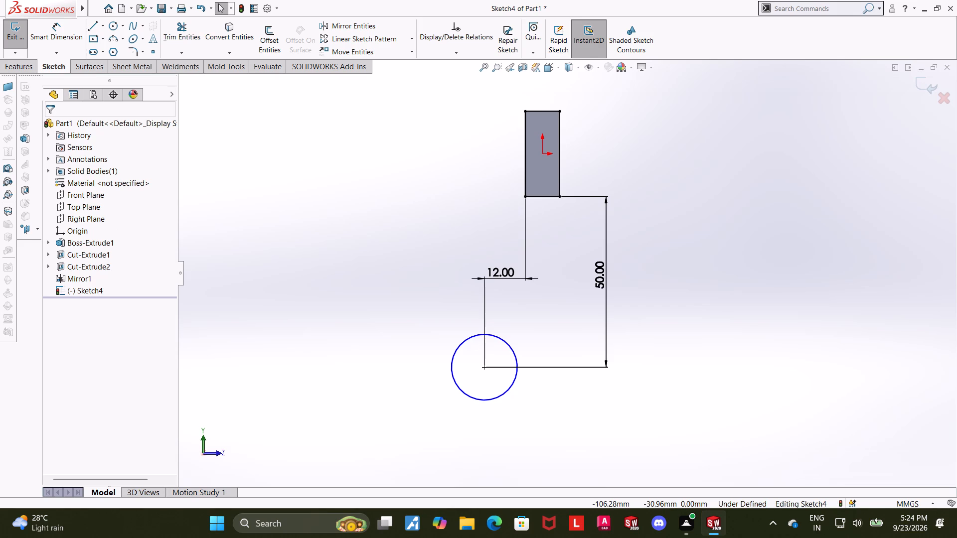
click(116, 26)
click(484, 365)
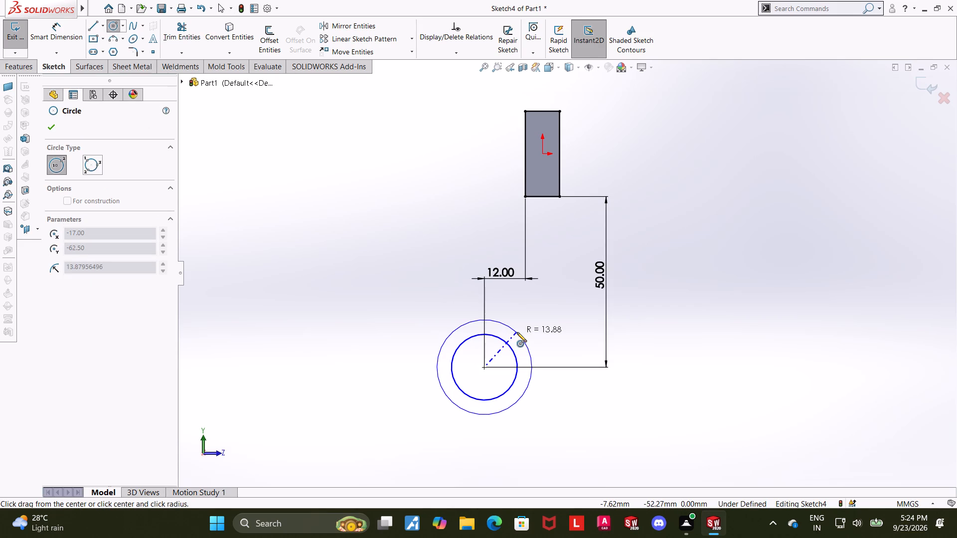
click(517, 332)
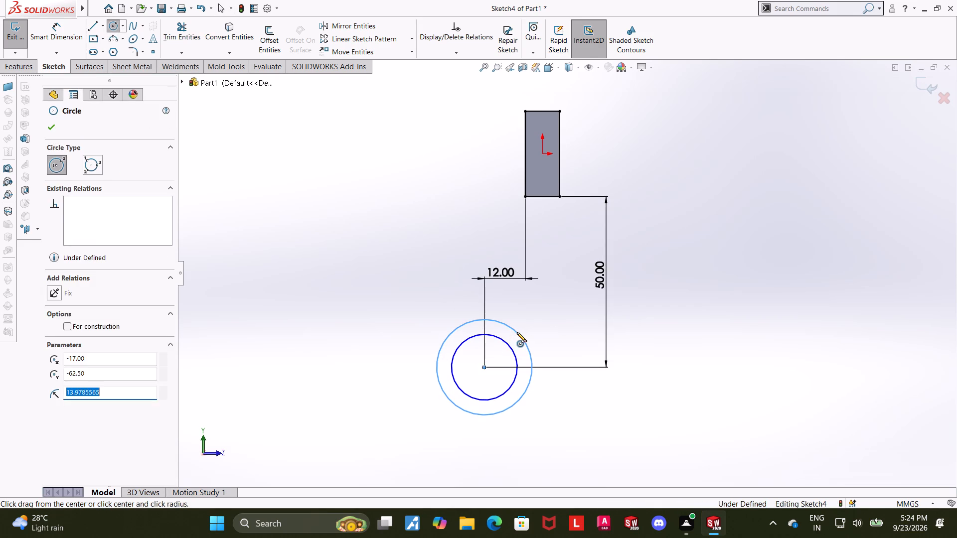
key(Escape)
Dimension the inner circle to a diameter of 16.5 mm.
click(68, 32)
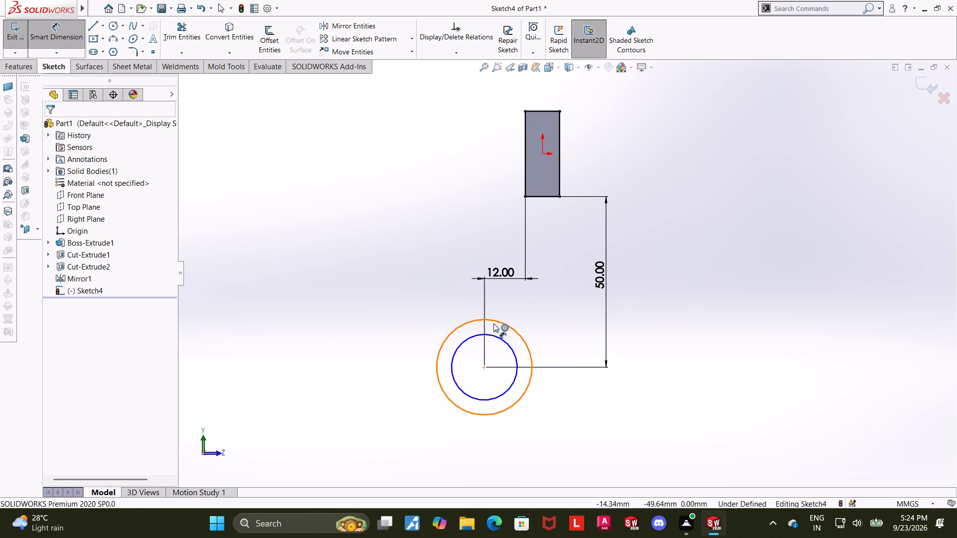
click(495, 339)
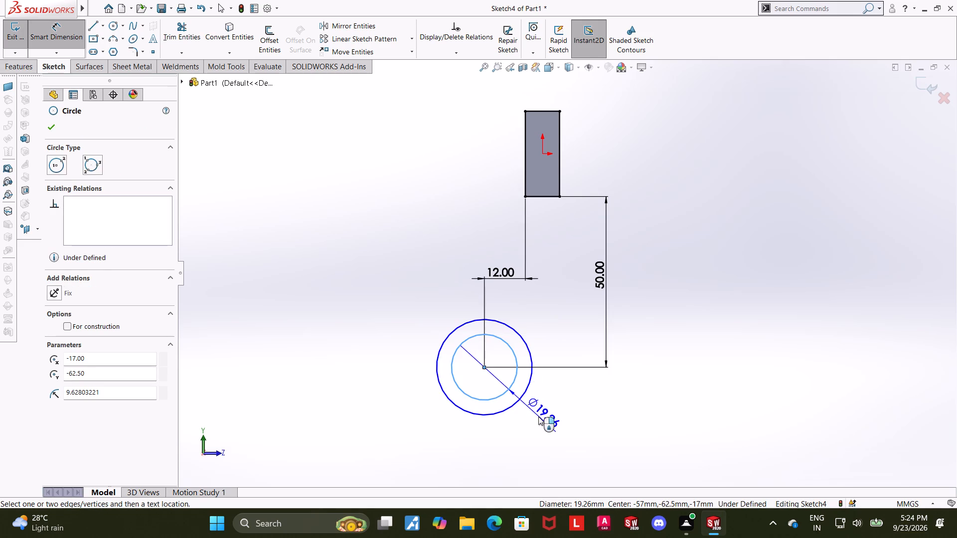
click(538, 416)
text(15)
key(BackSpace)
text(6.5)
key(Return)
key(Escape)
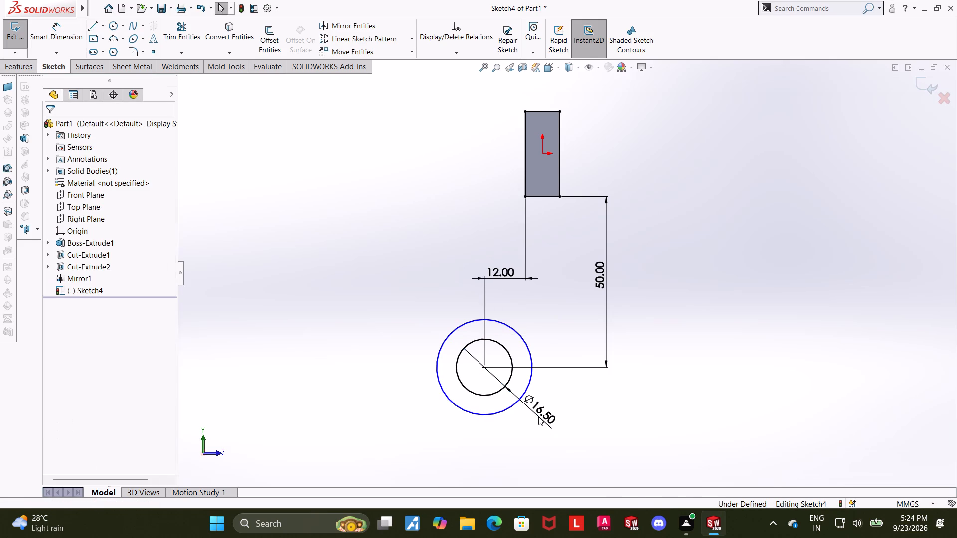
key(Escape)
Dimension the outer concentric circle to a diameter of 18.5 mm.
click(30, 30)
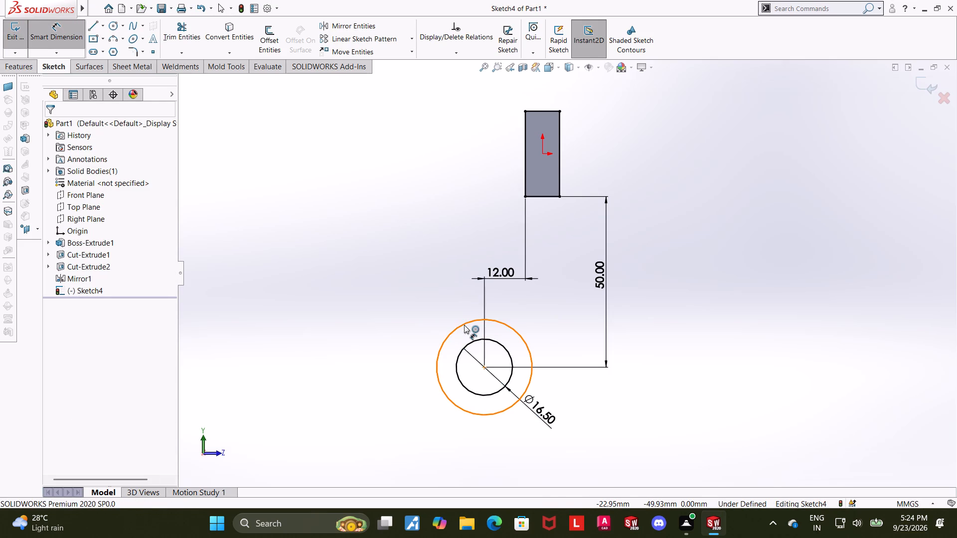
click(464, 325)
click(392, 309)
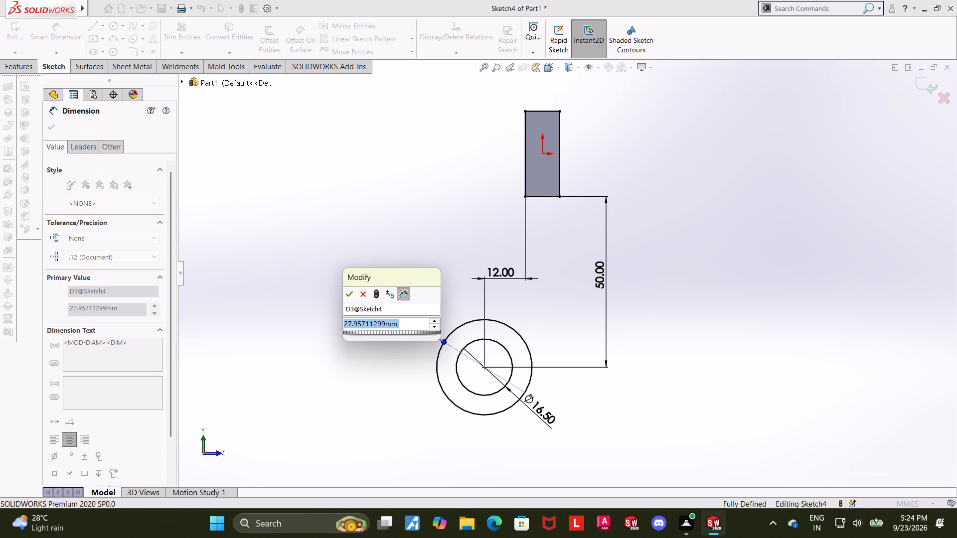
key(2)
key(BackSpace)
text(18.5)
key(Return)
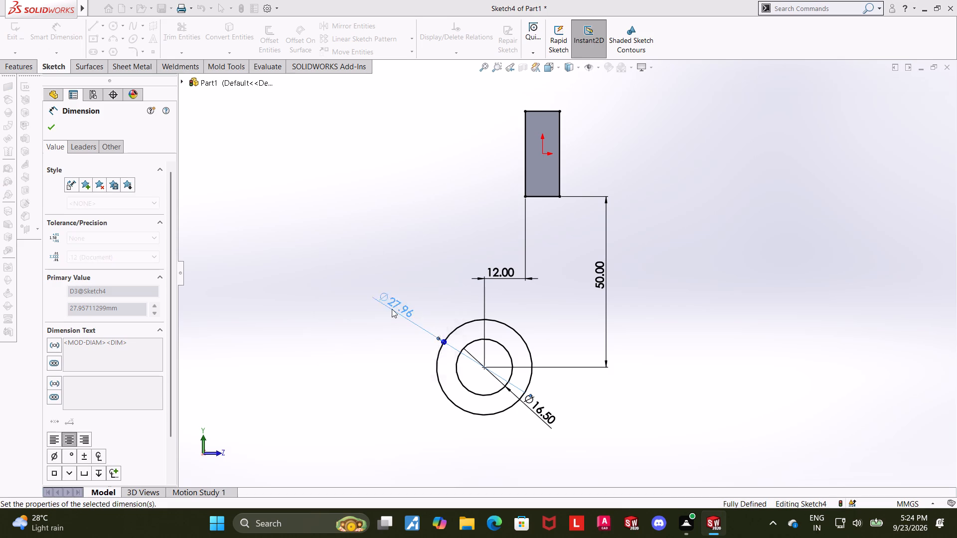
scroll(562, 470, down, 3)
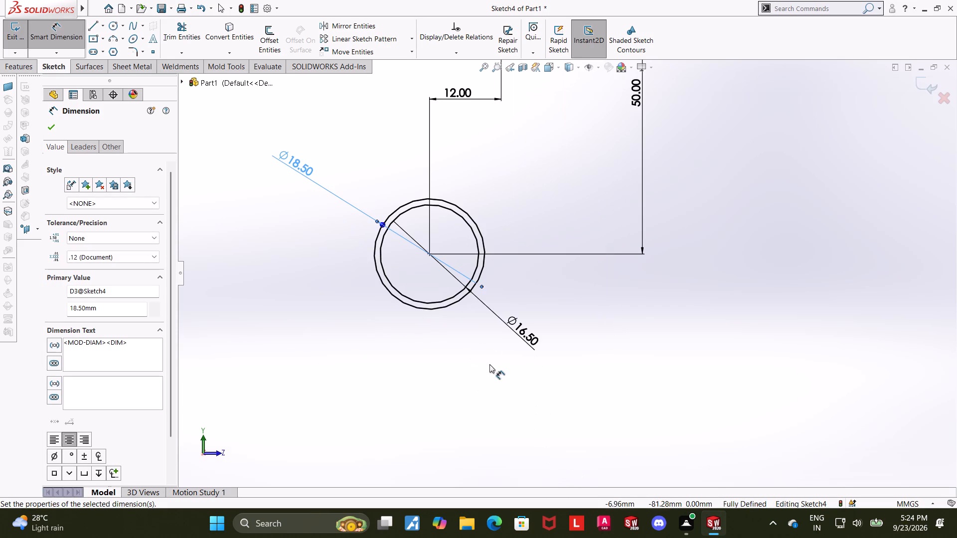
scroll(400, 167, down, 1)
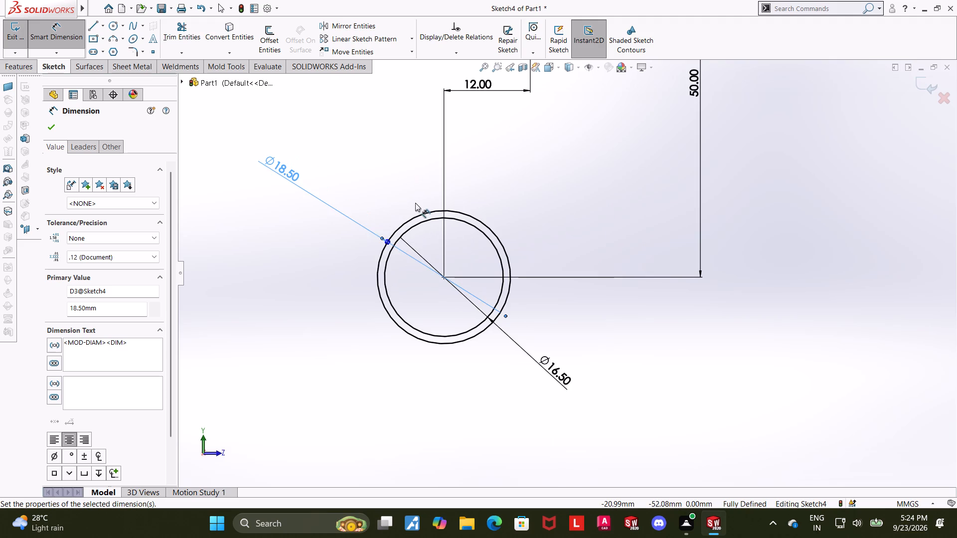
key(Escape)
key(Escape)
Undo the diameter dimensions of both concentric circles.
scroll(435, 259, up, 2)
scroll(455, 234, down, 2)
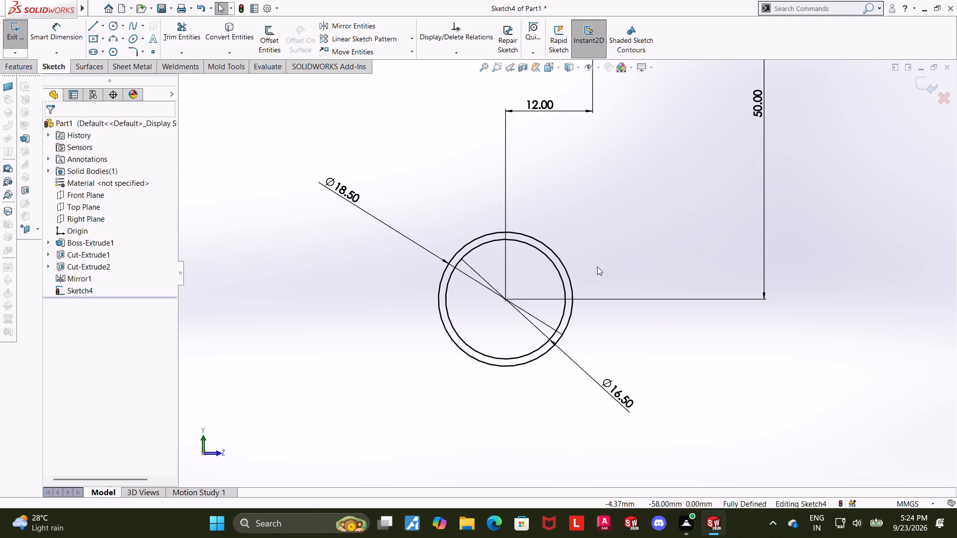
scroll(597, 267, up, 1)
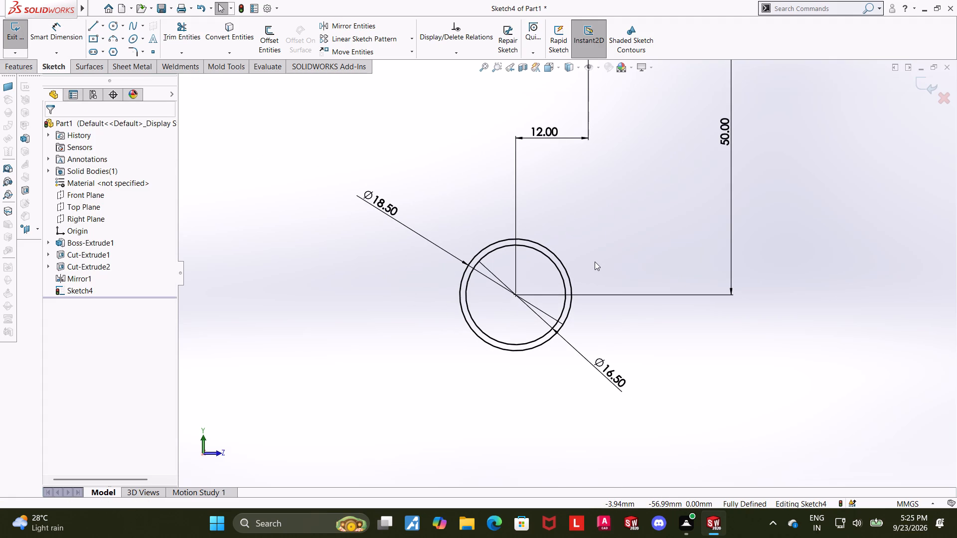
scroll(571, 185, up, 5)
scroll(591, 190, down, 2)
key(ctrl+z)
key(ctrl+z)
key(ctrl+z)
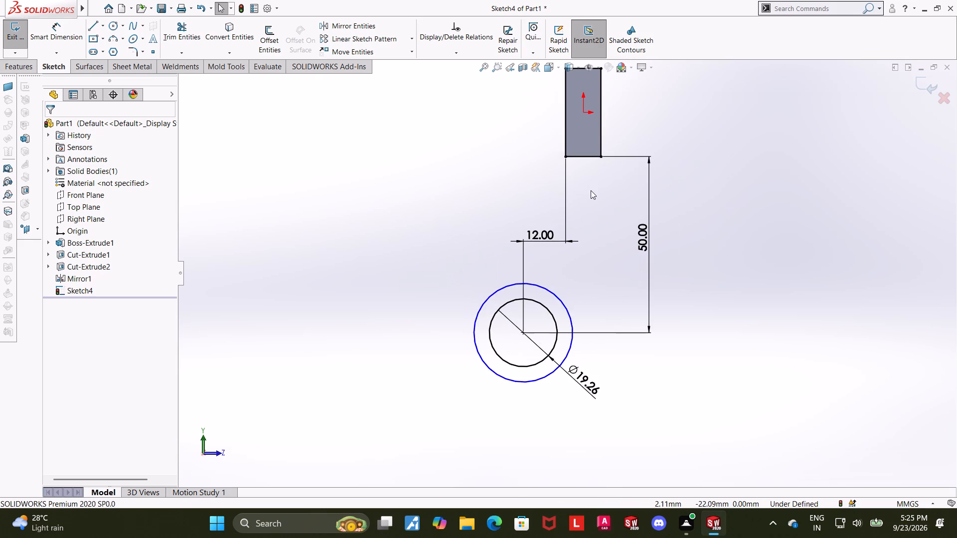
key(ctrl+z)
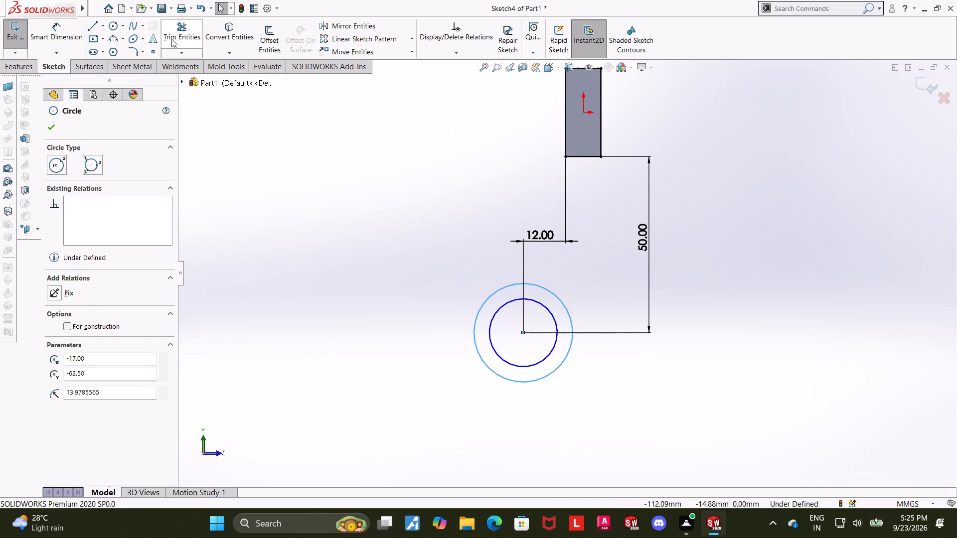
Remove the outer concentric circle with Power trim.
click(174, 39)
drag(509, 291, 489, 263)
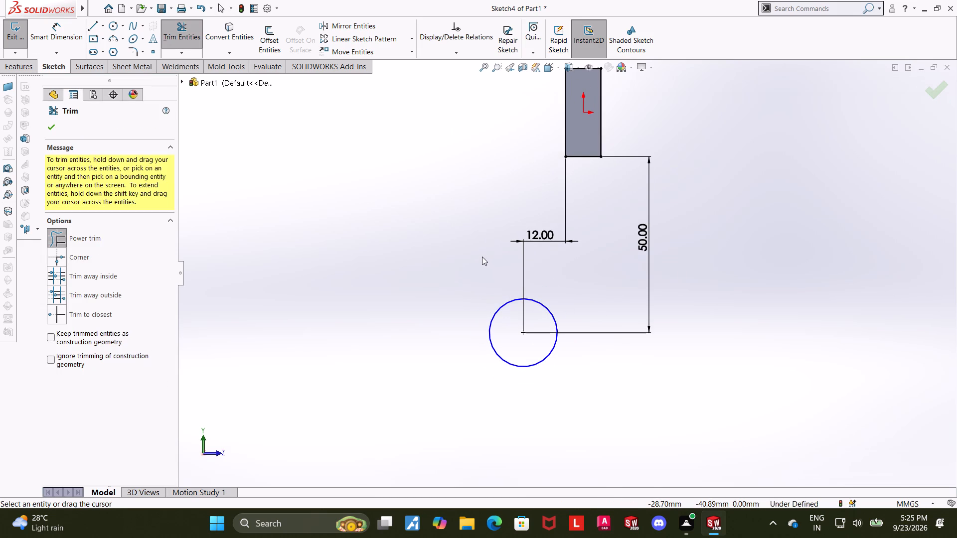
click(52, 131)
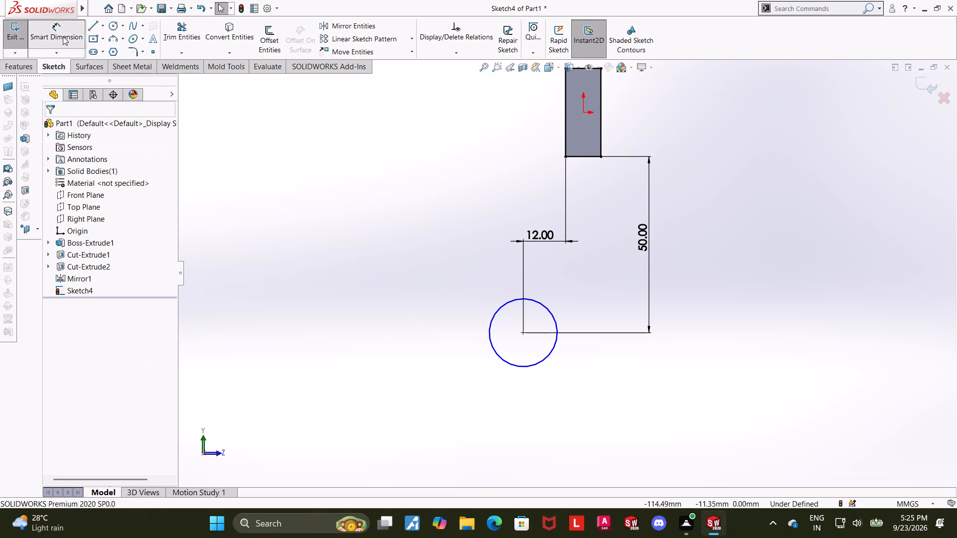
Dimension the remaining circle to a diameter of 16.5 mm.
click(63, 36)
click(504, 302)
click(477, 284)
key(1)
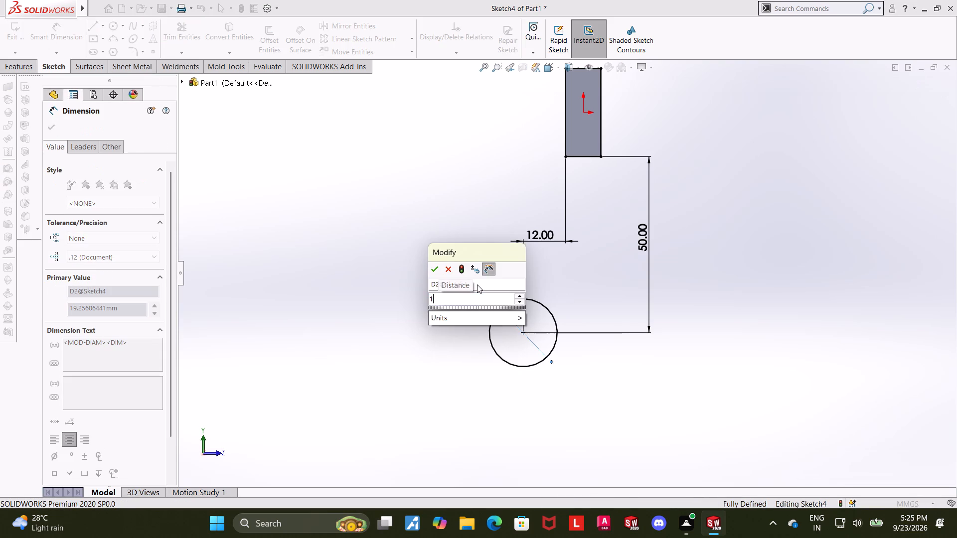
text(6.5)
key(Return)
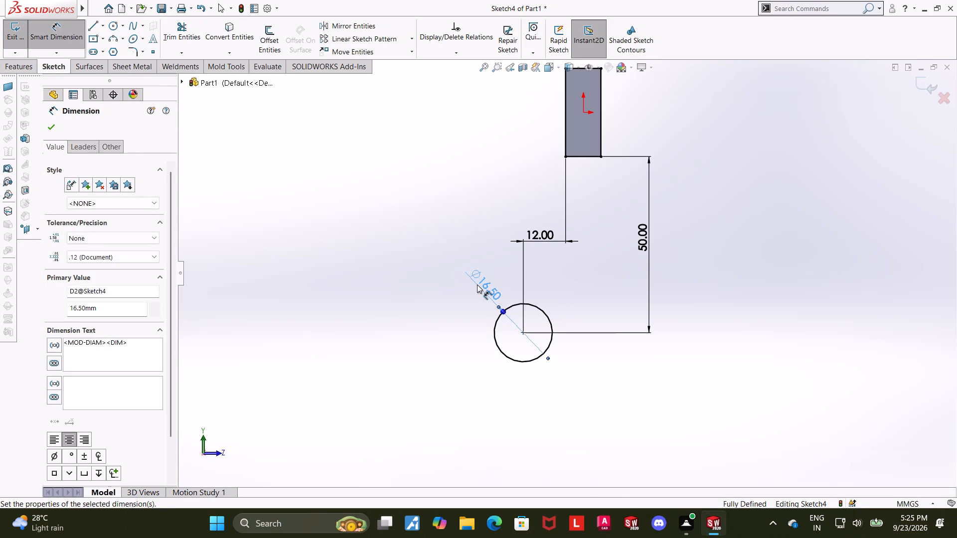
key(Escape)
Draw a centerpoint arc of about 21.4 mm radius and 167° around the circle's centre, wrapping its outer and lower sides.
click(126, 41)
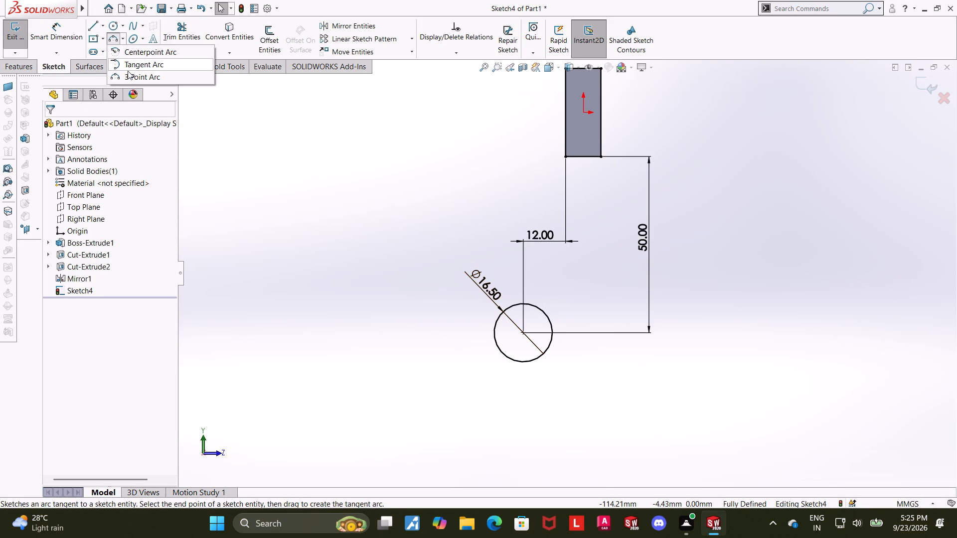
click(126, 49)
click(522, 334)
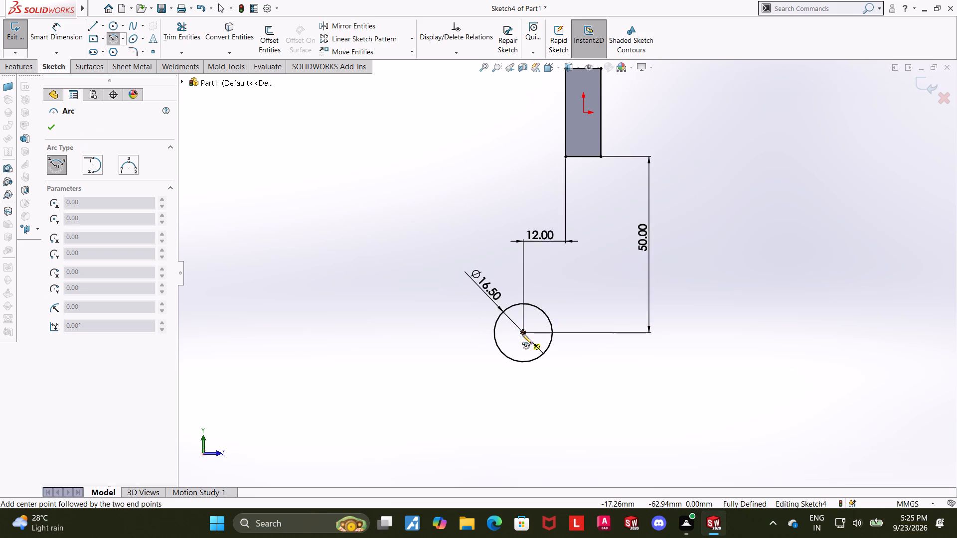
click(462, 289)
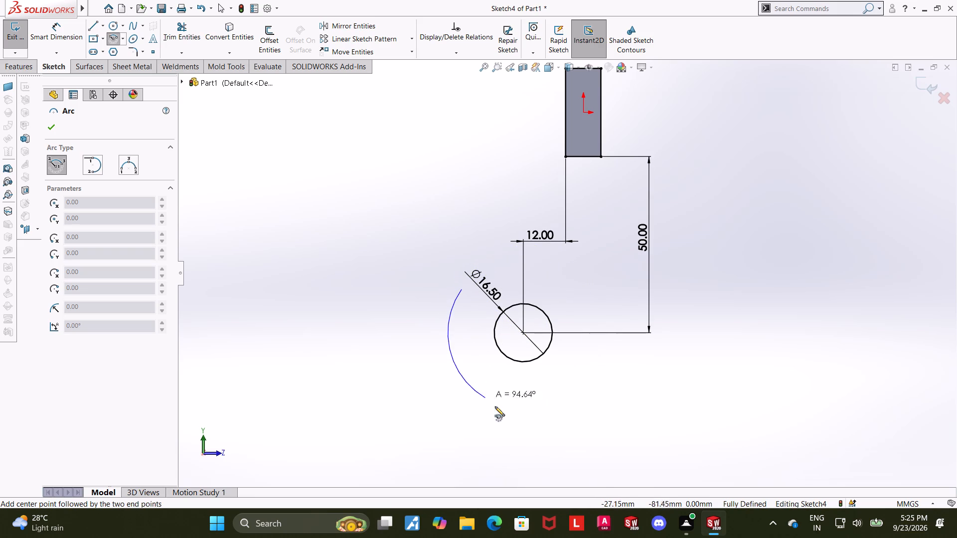
click(577, 392)
key(Escape)
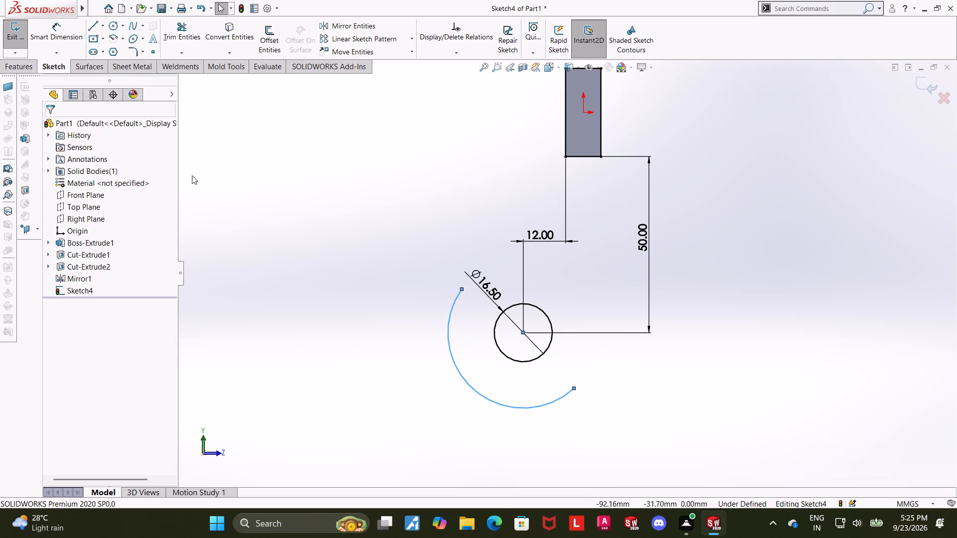
Dimension the arc around the circle to a radius of 14.25 mm.
click(63, 36)
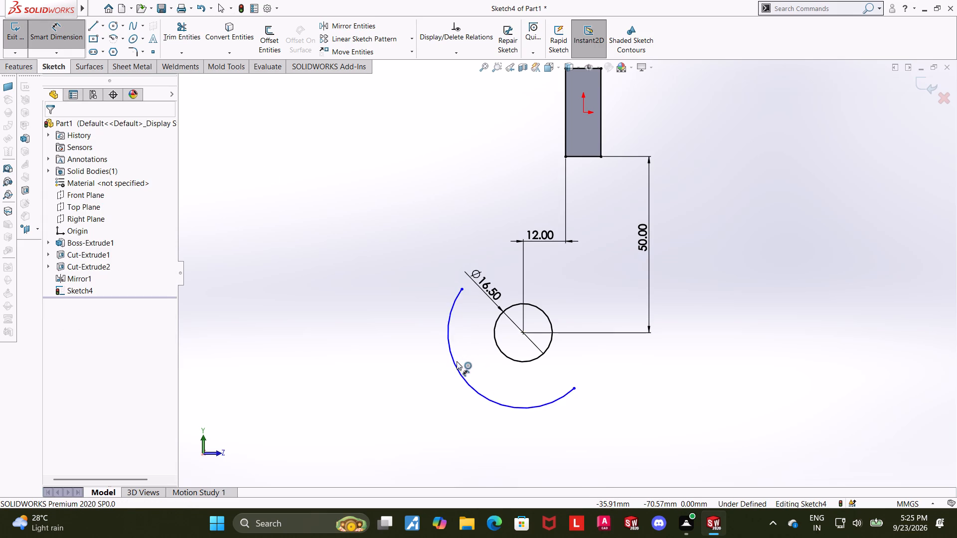
click(456, 363)
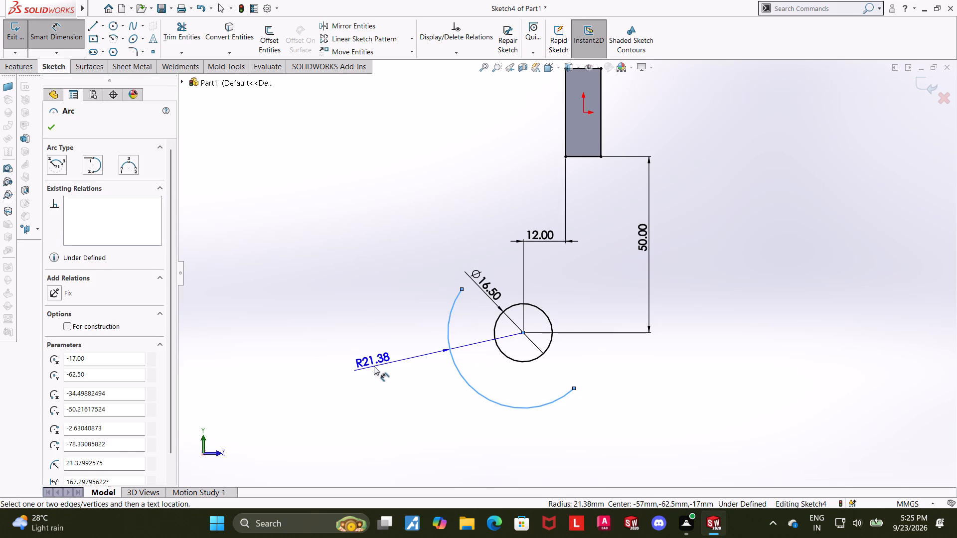
click(374, 366)
text(14.25)
key(Return)
key(Escape)
key(Escape)
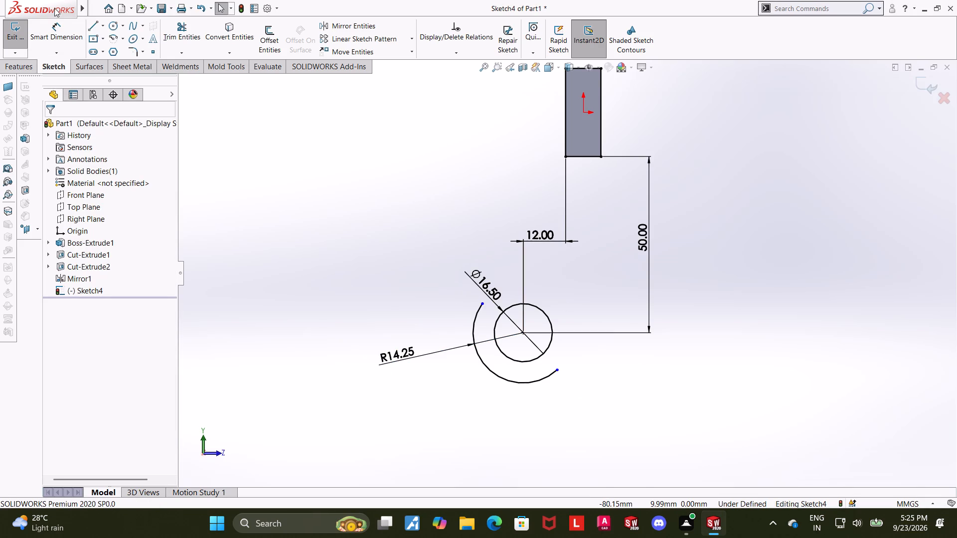
Draw a 3 Point Arc of about 46 mm radius from the R14.25 arc's upper end to the block's nearer lower corner.
click(122, 39)
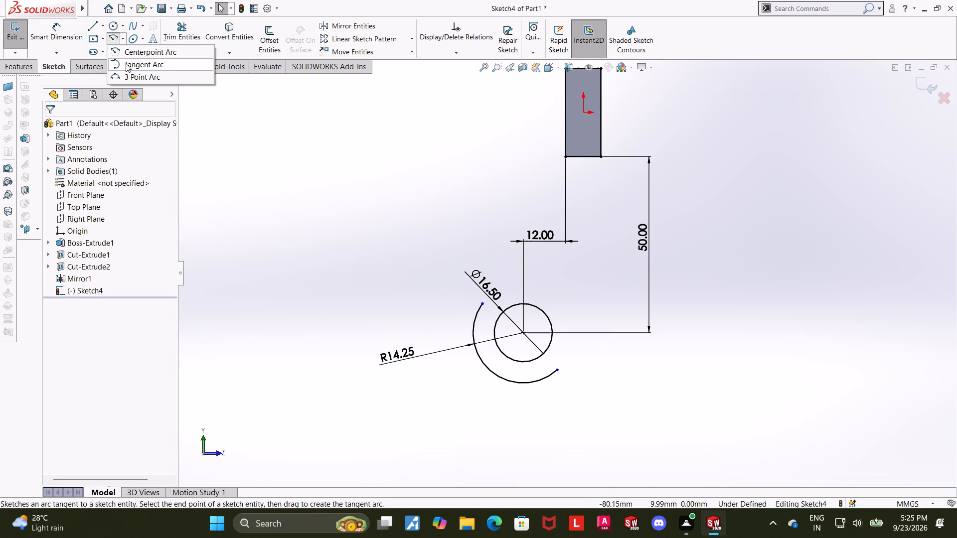
click(129, 77)
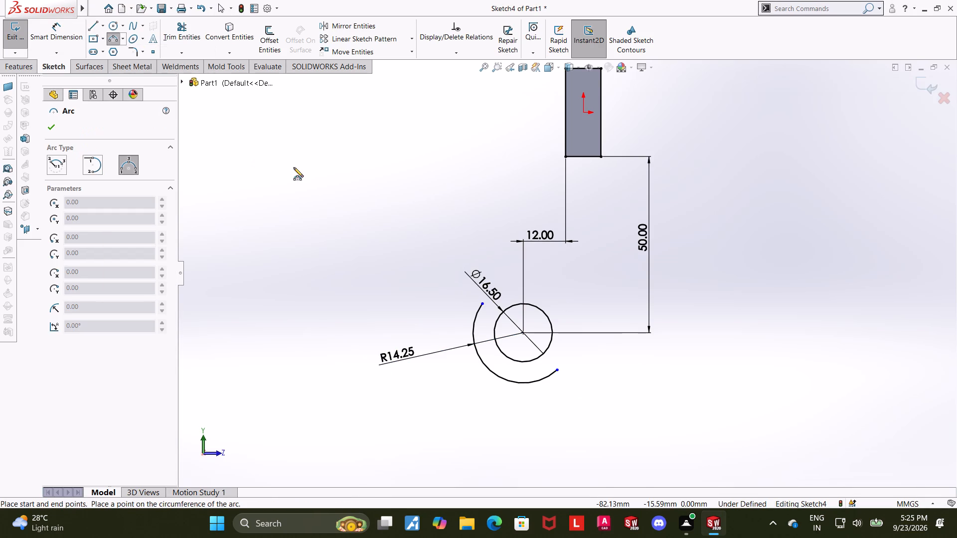
click(483, 304)
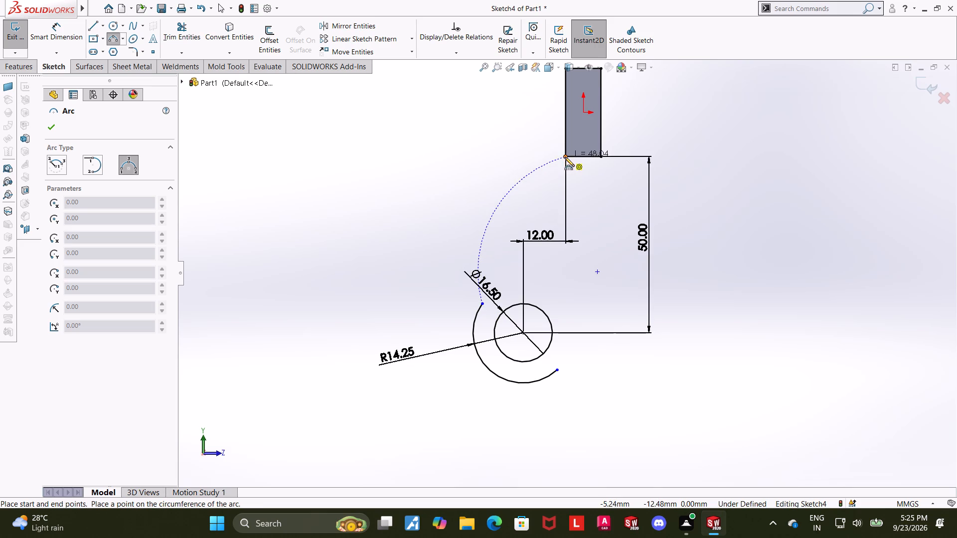
click(565, 157)
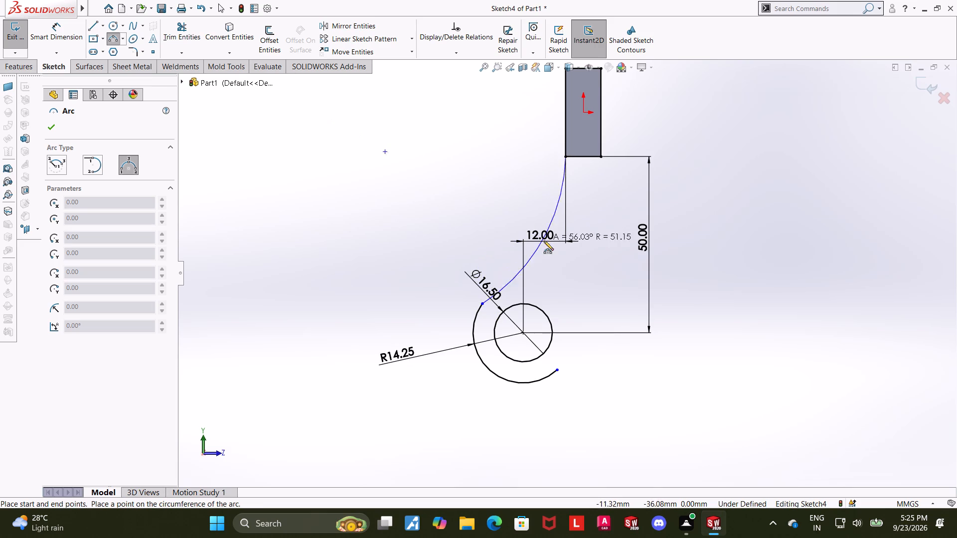
click(544, 243)
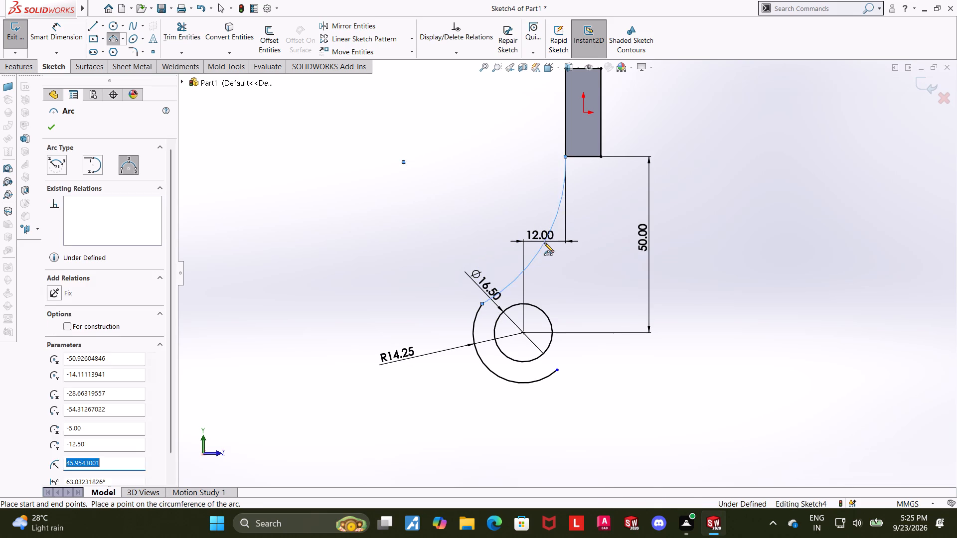
key(Escape)
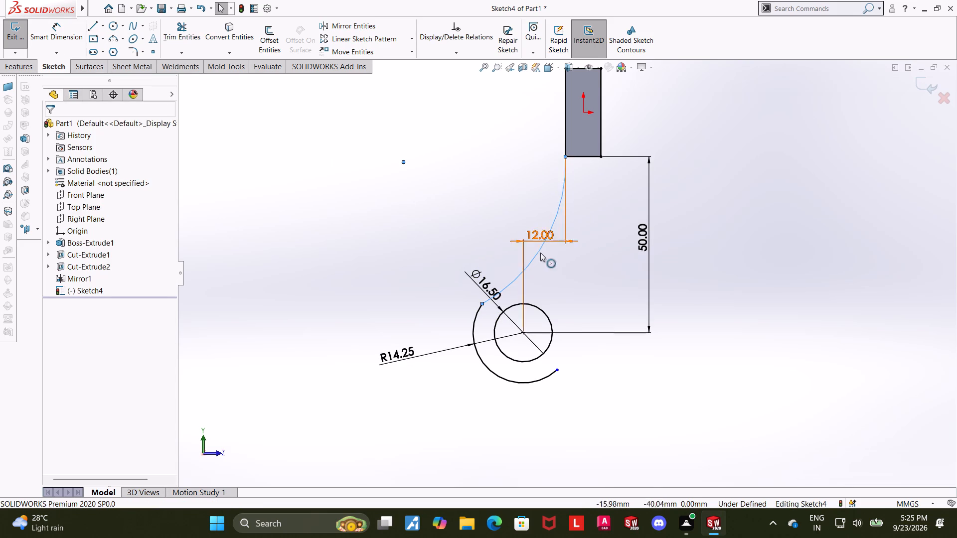
Move the 12 mm dimension upward, closer to the block.
drag(538, 240, 531, 195)
click(433, 201)
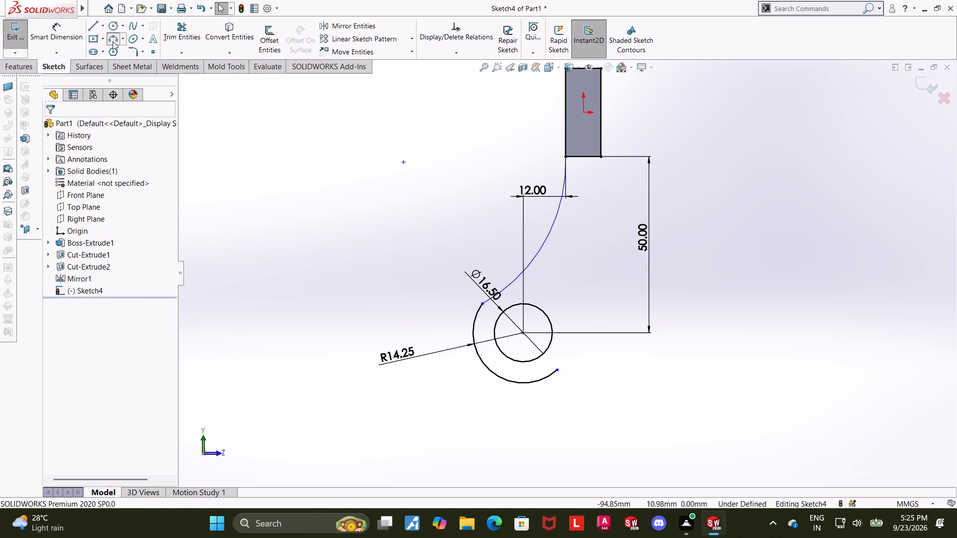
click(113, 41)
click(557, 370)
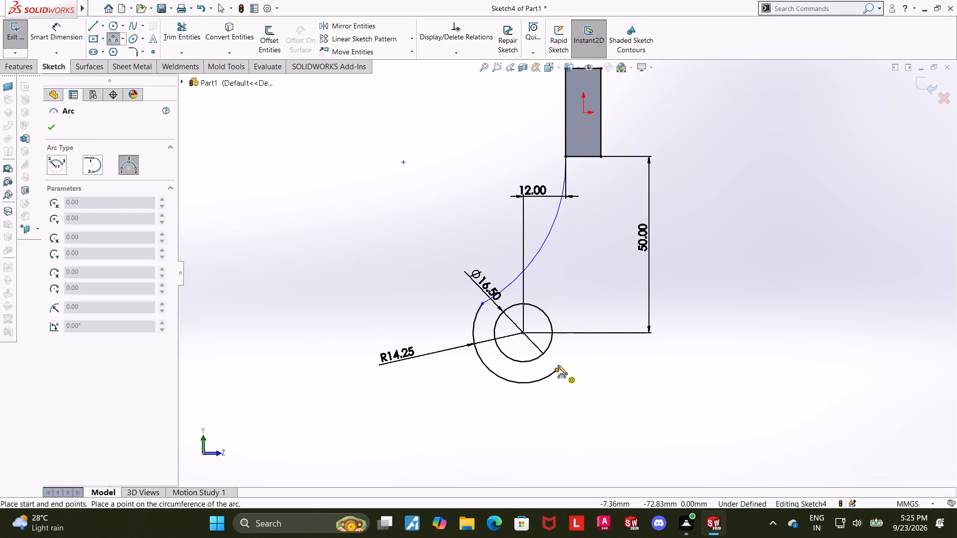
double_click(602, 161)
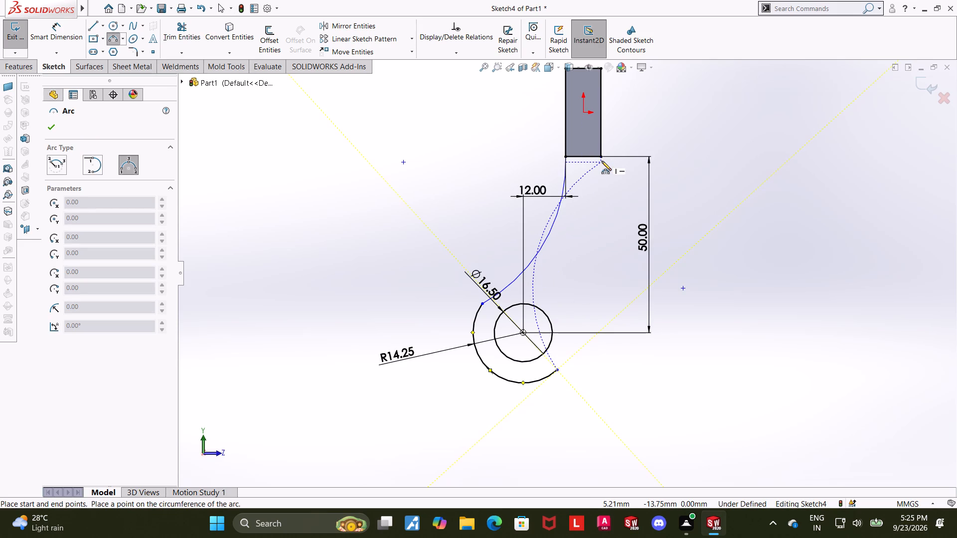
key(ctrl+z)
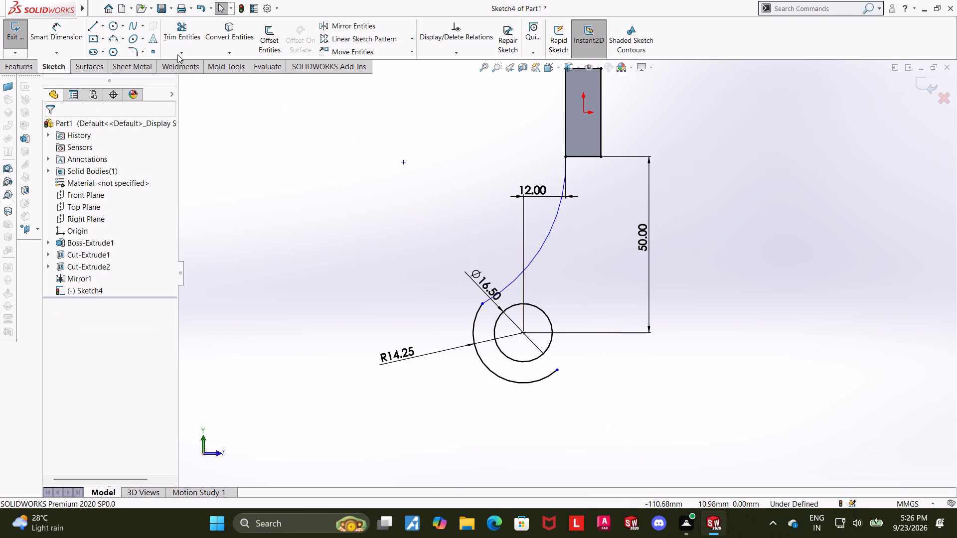
Draw a 3 Point Arc from the R14.25 arc's lower end to the block's far lower corner, bulging outward.
click(114, 43)
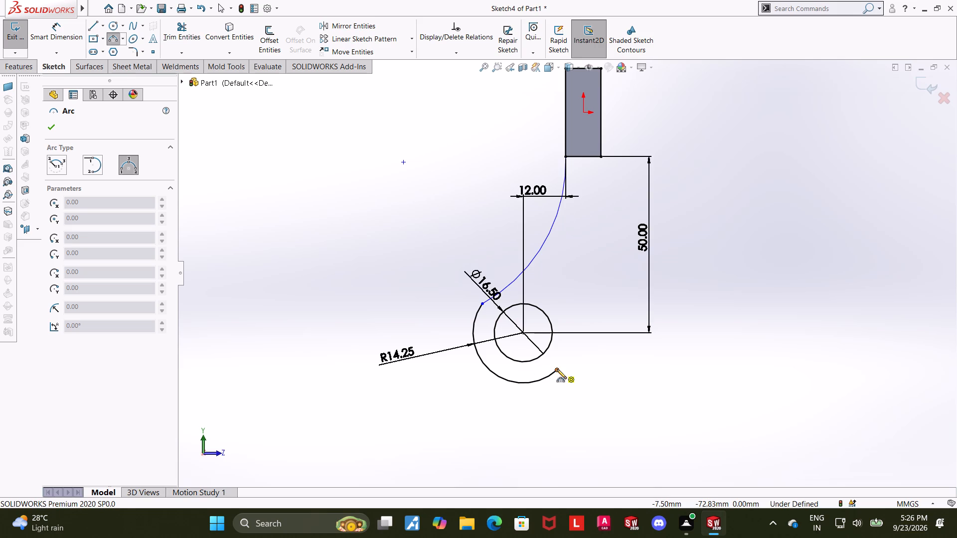
click(557, 369)
click(600, 155)
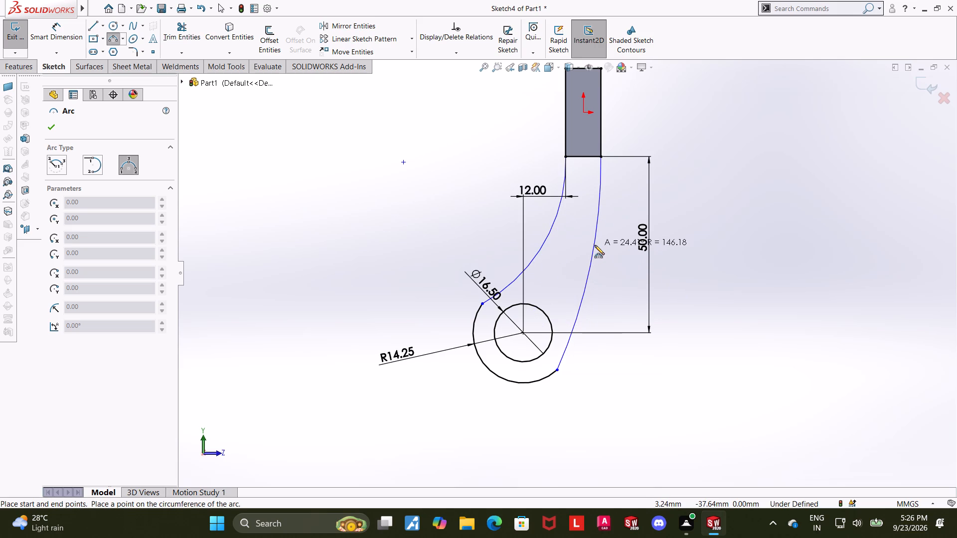
click(595, 245)
key(Escape)
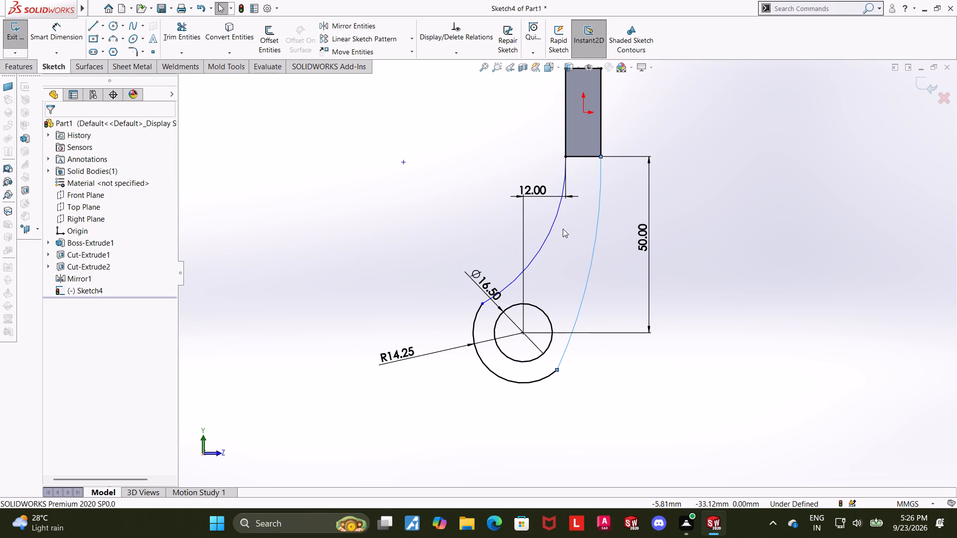
key(Escape)
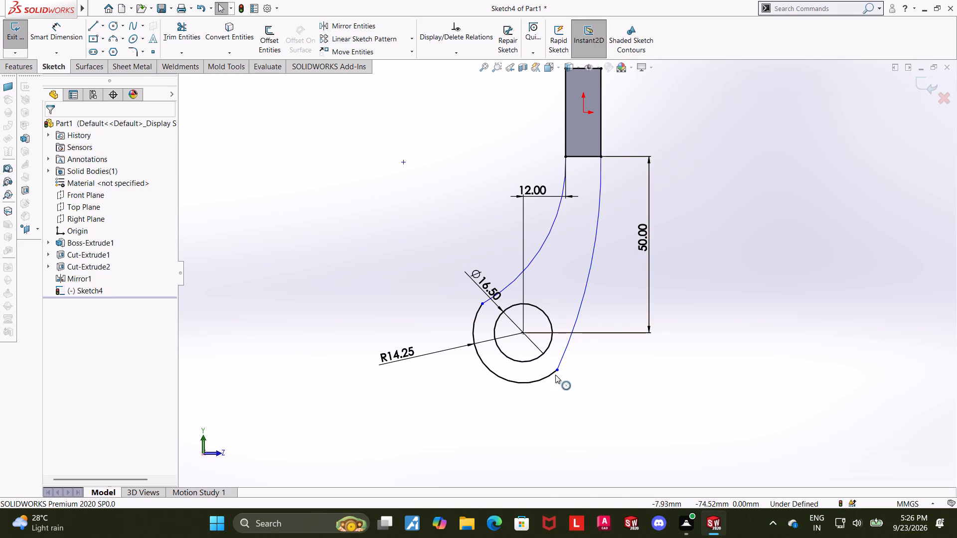
Make the R14.25 arc tangent to the long outer arc that ends at the block's far lower corner.
click(551, 374)
ctrl+click(561, 361)
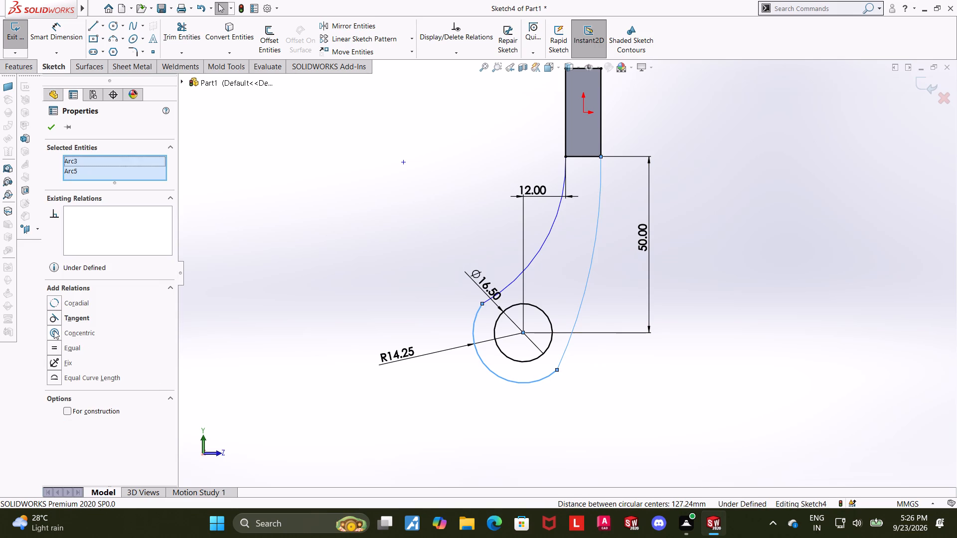
click(56, 315)
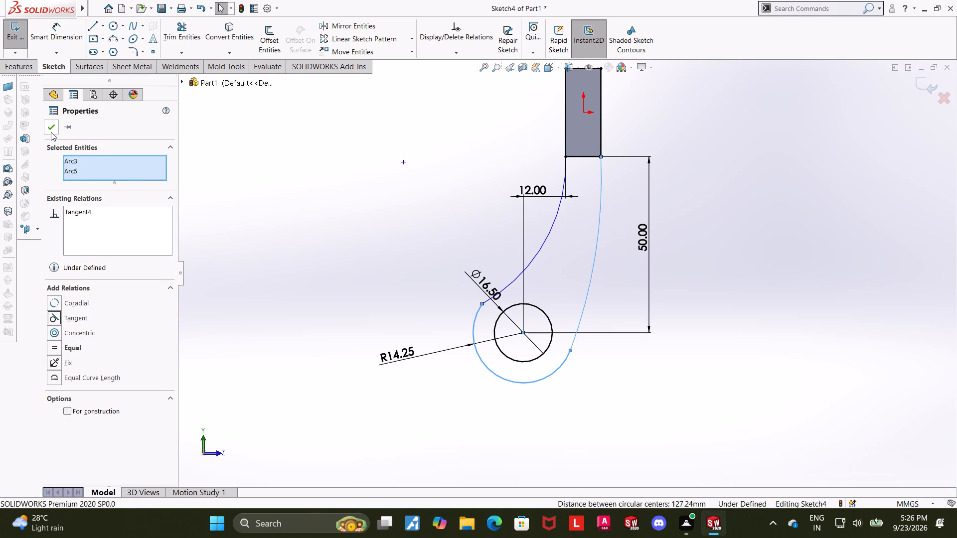
click(51, 132)
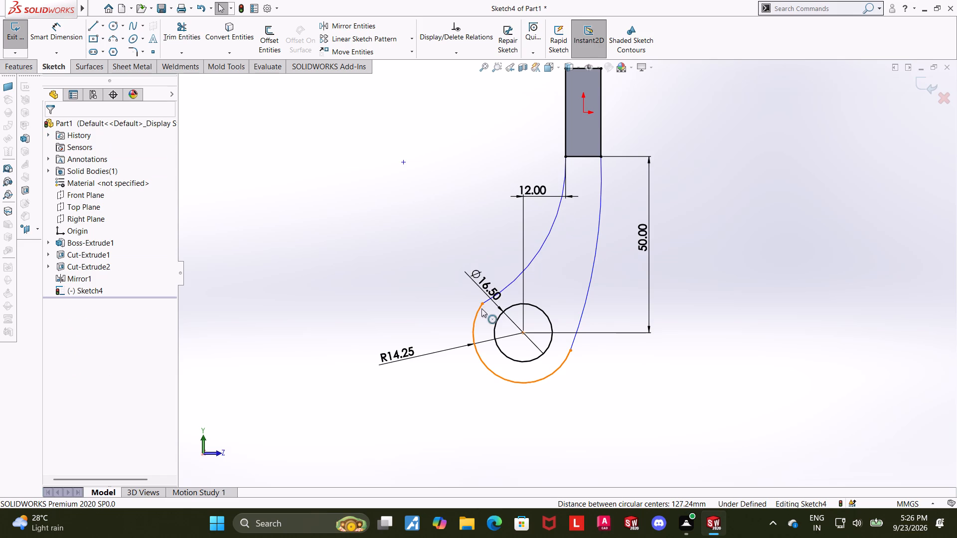
Make the R14.25 arc tangent to the inner arc that ends at the block's nearer lower corner.
click(480, 308)
ctrl+click(510, 286)
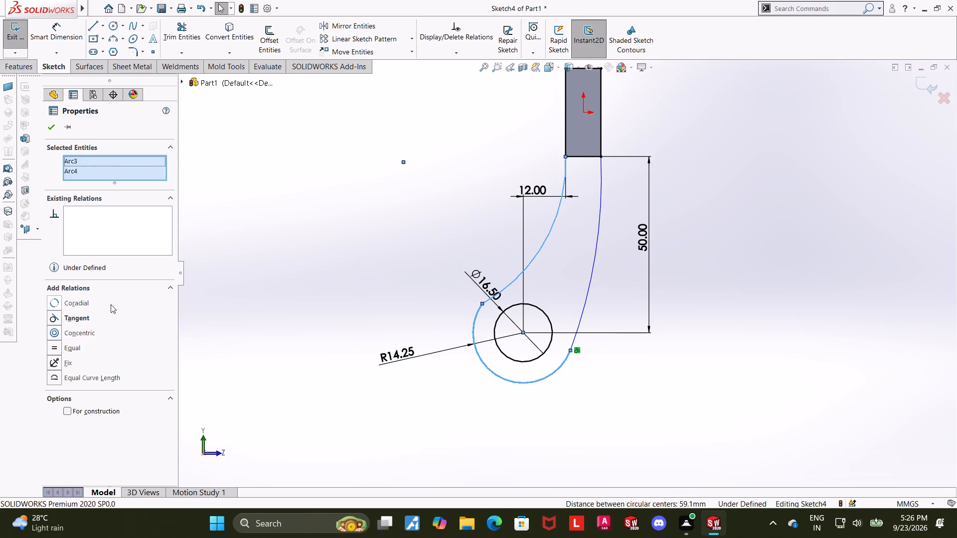
click(58, 320)
click(50, 134)
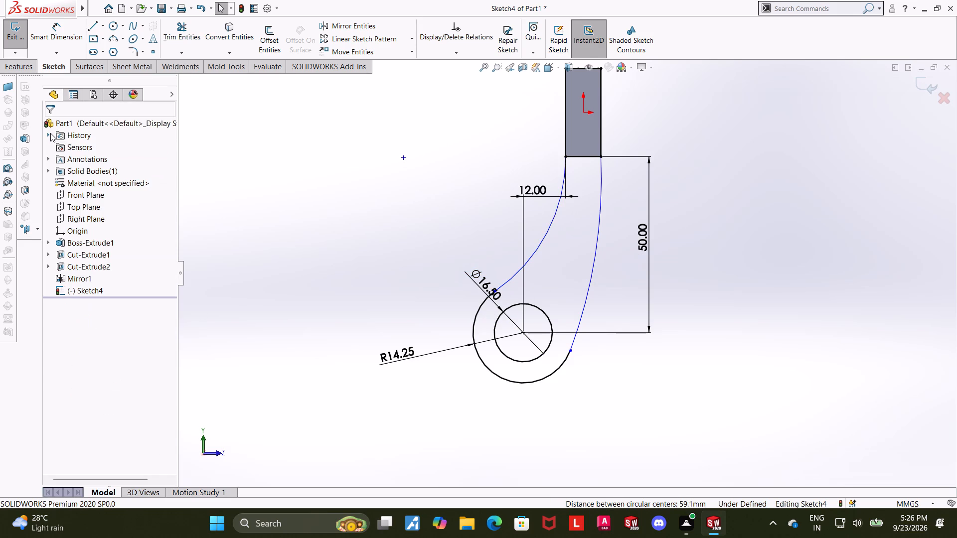
click(773, 174)
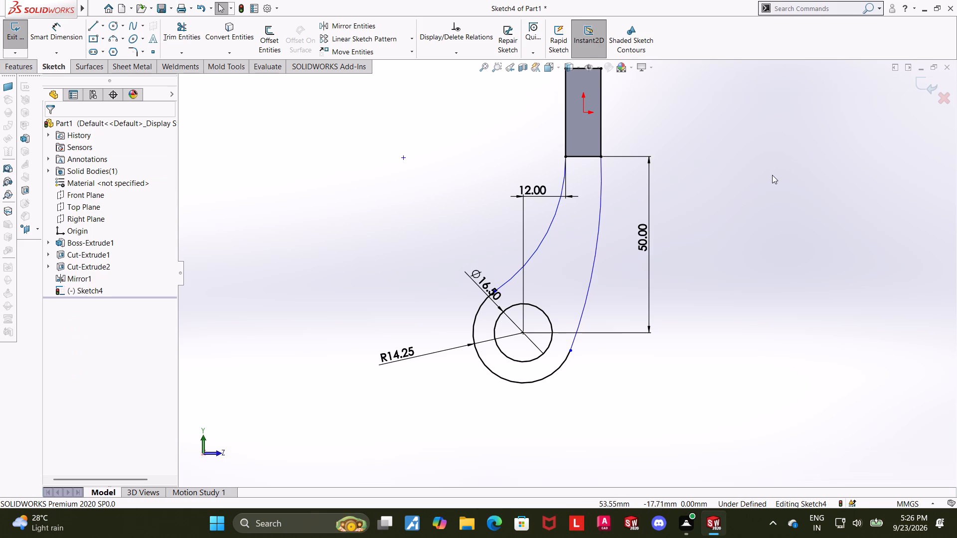
Remove the sketch line along the block's bottom edge, between the two connecting arcs, with Power trim.
middle_drag(787, 188, 793, 190)
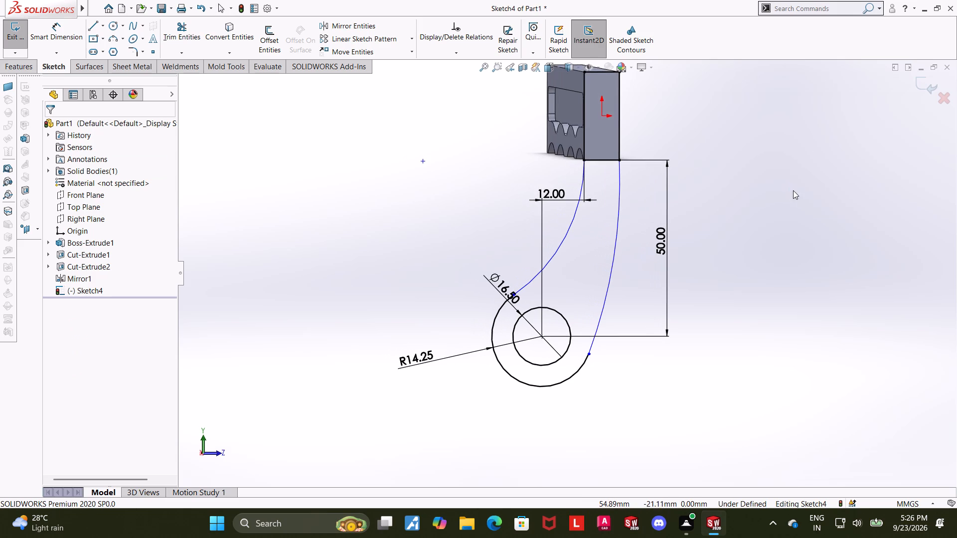
middle_drag(807, 182, 813, 188)
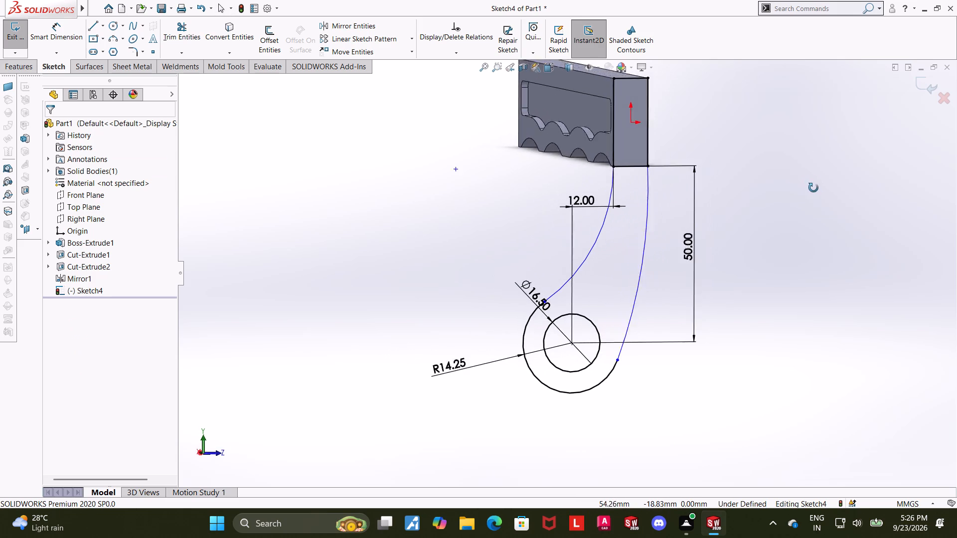
middle_drag(813, 188, 803, 188)
scroll(716, 152, down, 2)
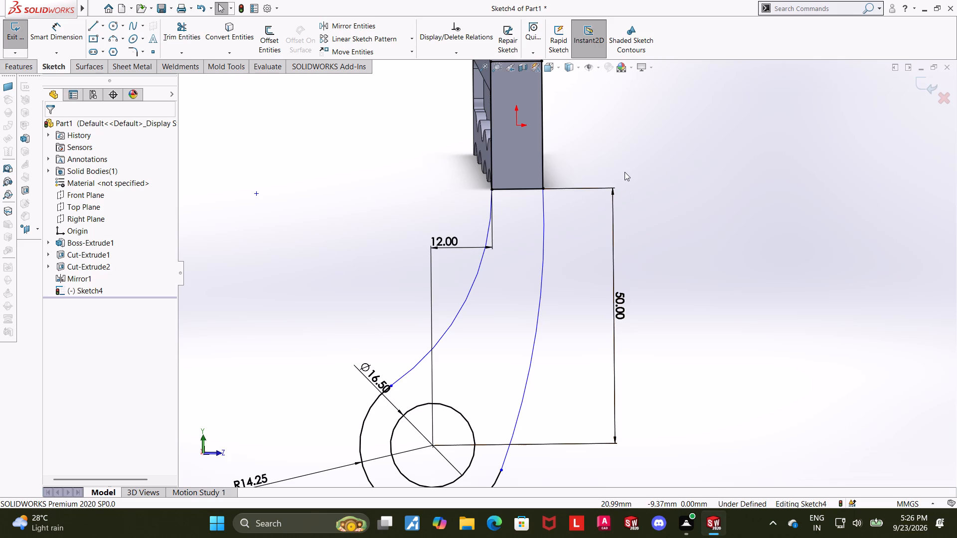
click(186, 35)
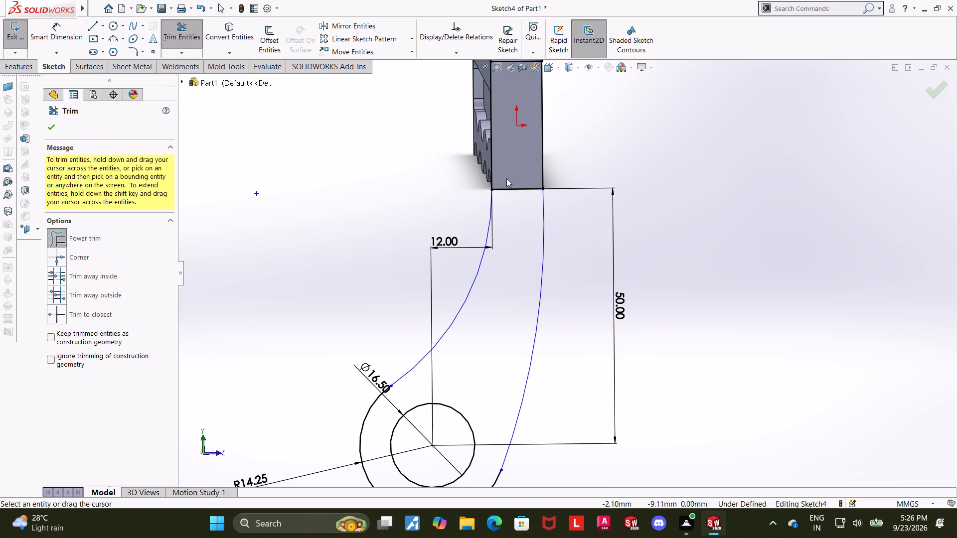
drag(525, 165, 517, 219)
click(718, 191)
scroll(678, 226, up, 2)
middle_drag(609, 216, 609, 208)
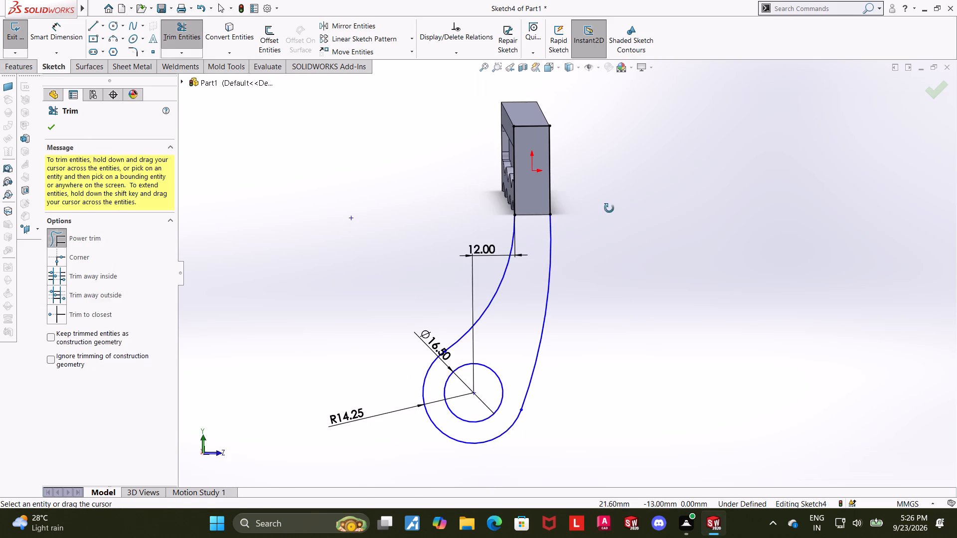
middle_drag(609, 208, 610, 207)
click(519, 70)
click(607, 173)
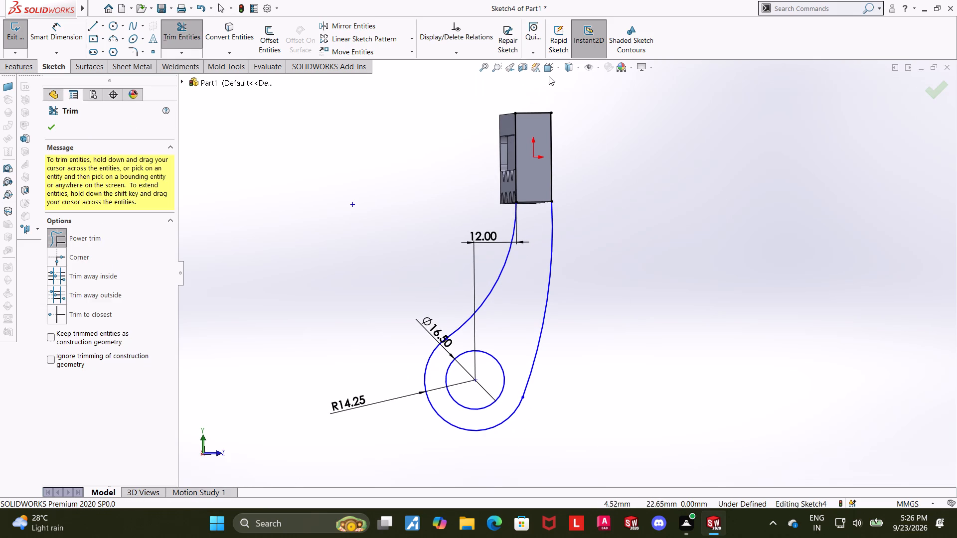
click(547, 70)
click(485, 273)
scroll(683, 218, down, 2)
click(754, 191)
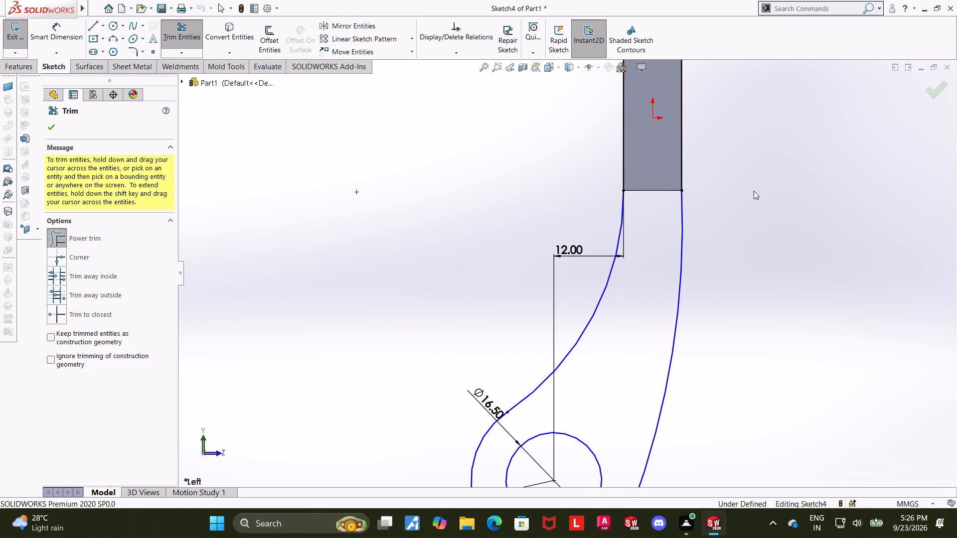
key(Escape)
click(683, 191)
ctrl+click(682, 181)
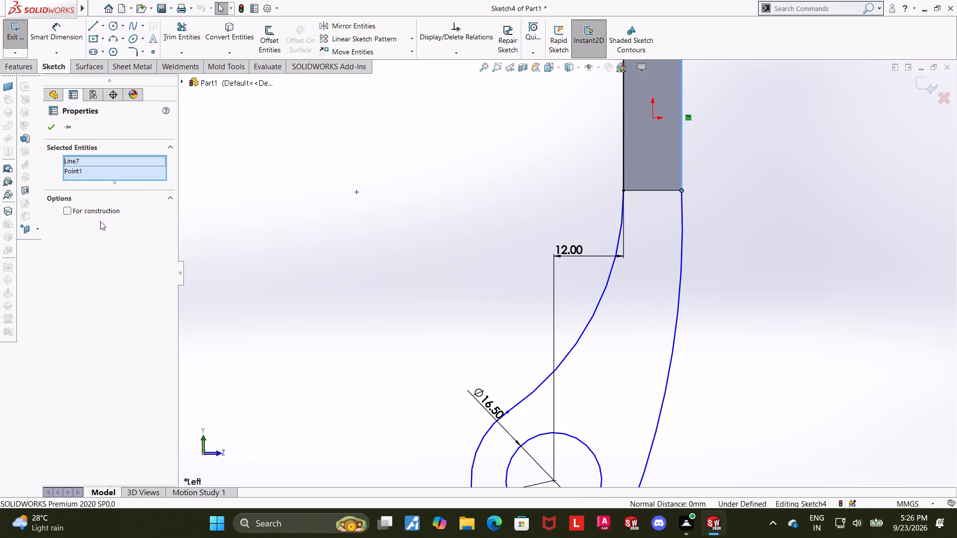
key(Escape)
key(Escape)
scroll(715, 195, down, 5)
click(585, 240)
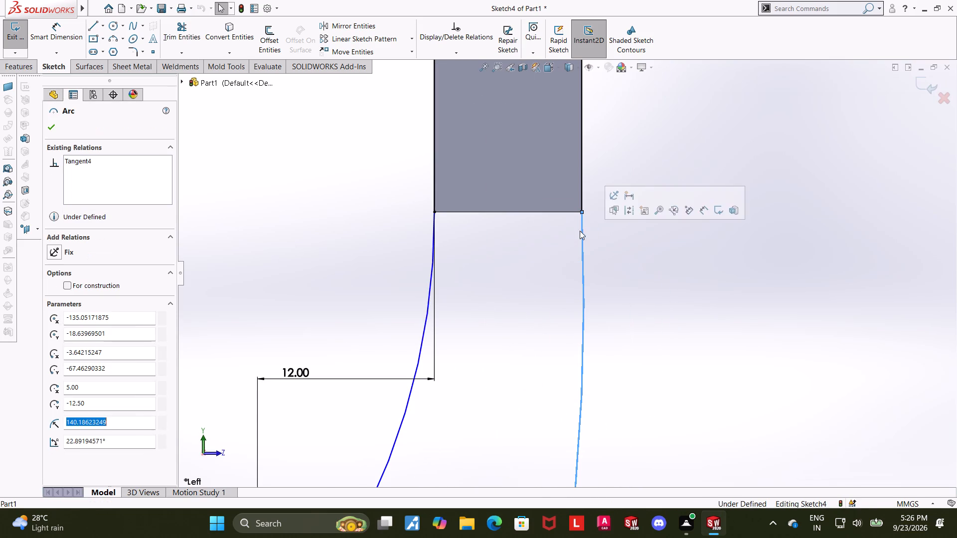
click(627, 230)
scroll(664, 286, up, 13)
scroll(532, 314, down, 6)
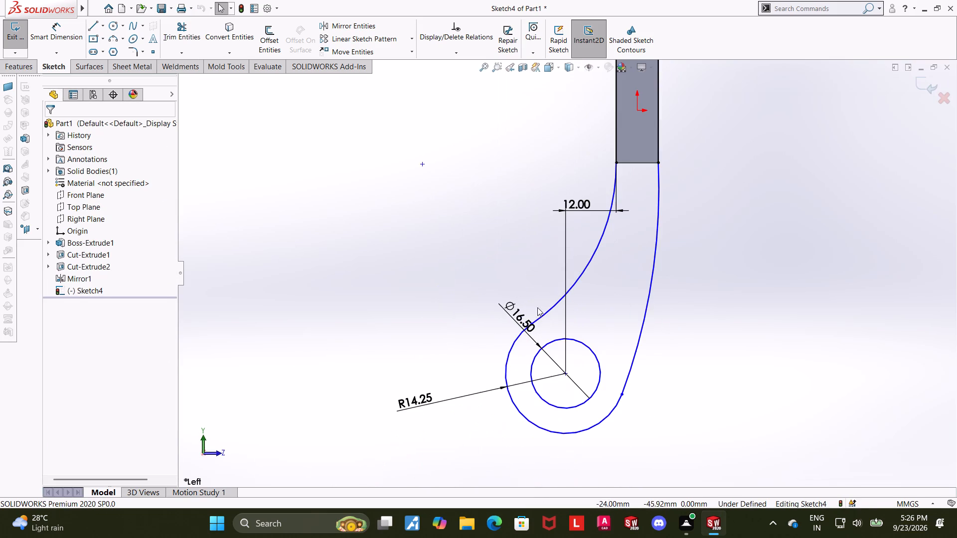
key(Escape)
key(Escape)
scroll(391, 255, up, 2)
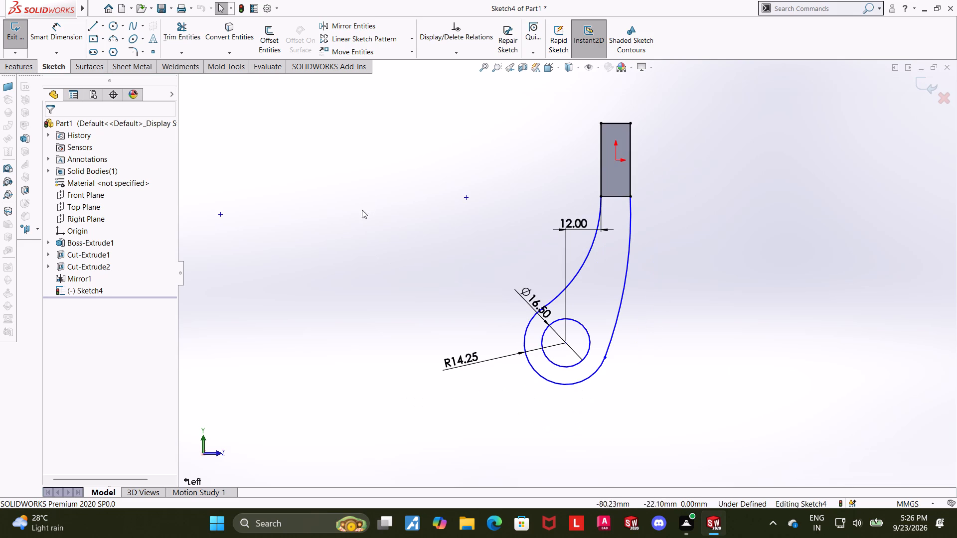
Dimension the vertical distance from the block's bottom edge to the centre of the 16.5 mm circle.
click(63, 34)
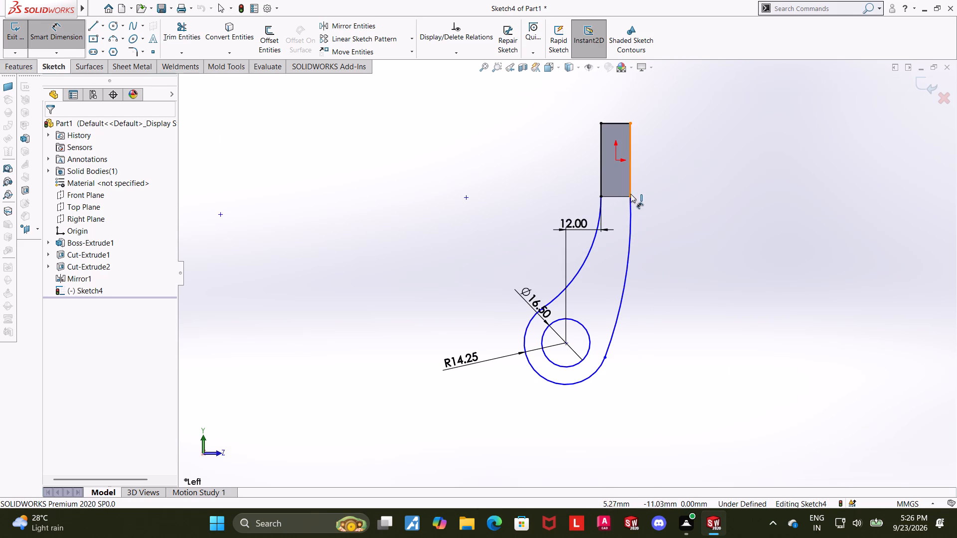
click(618, 197)
click(565, 343)
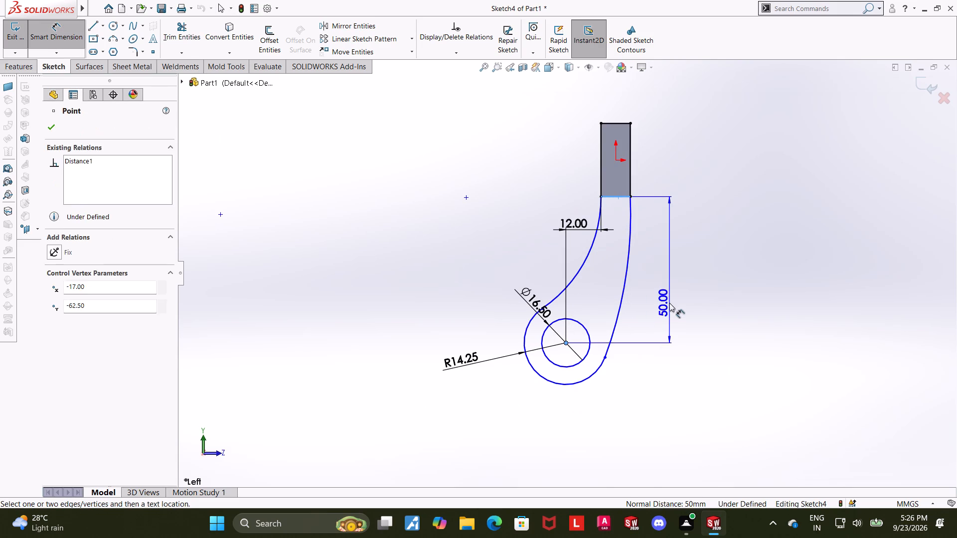
click(669, 303)
click(623, 287)
click(801, 271)
Dimension the radius of the inner connecting arc and exit the arm sketch.
scroll(635, 211, down, 2)
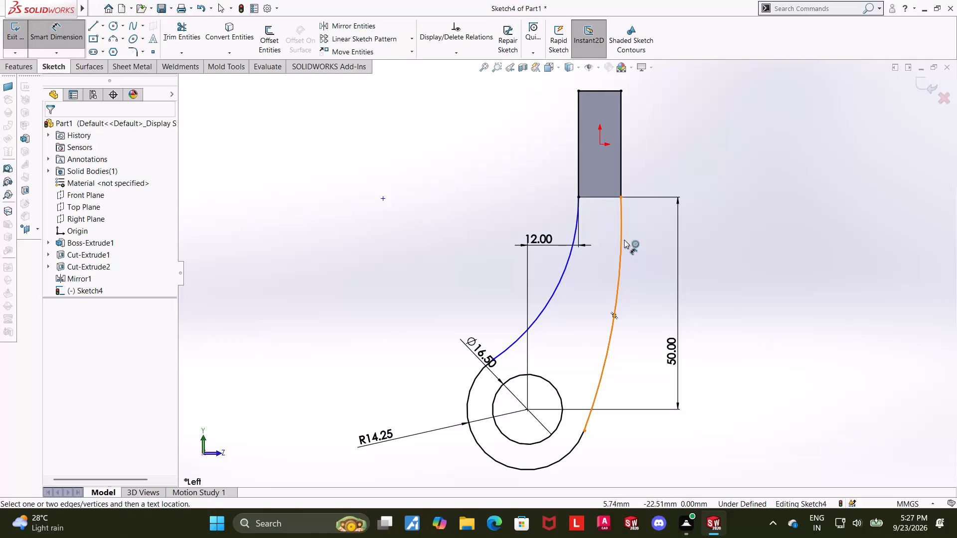
scroll(740, 276, up, 1)
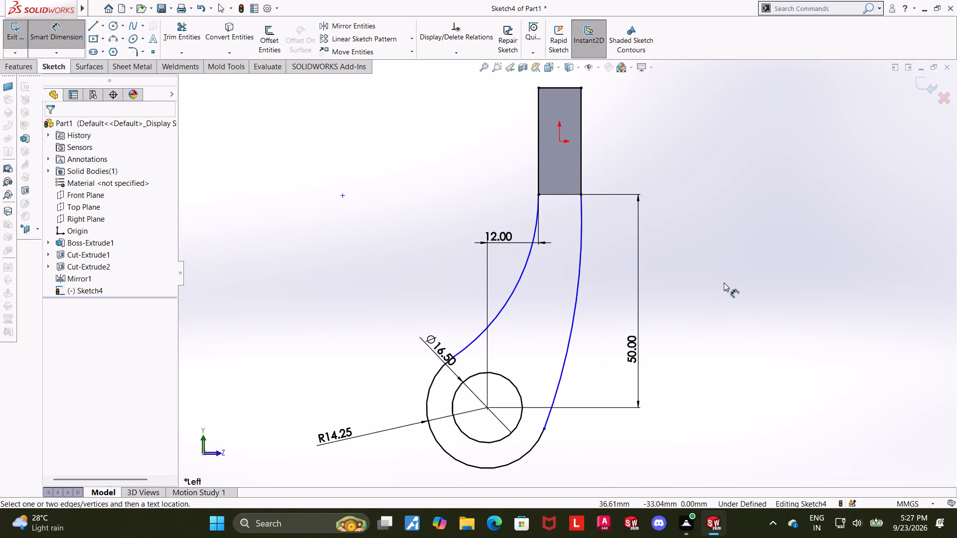
scroll(724, 282, down, 1)
click(724, 282)
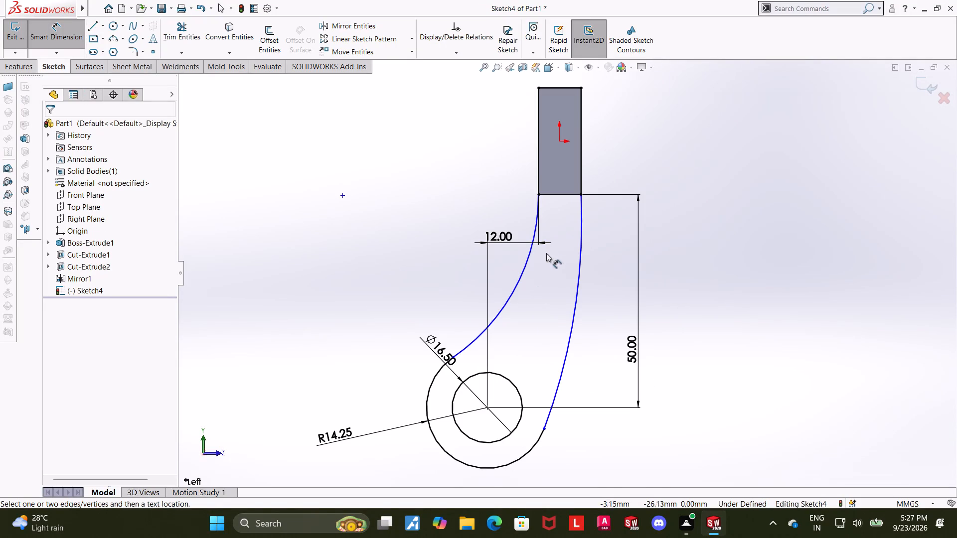
click(520, 276)
click(450, 241)
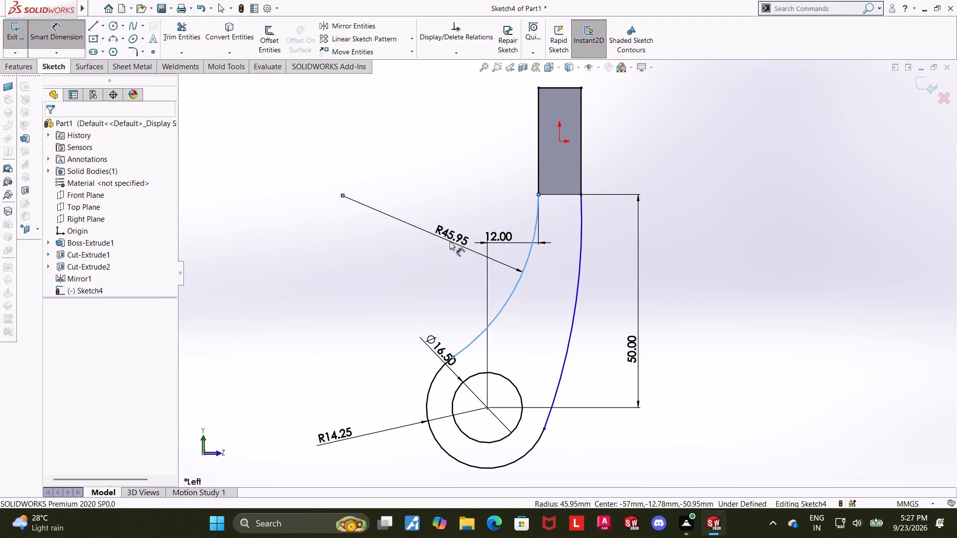
click(404, 228)
click(756, 250)
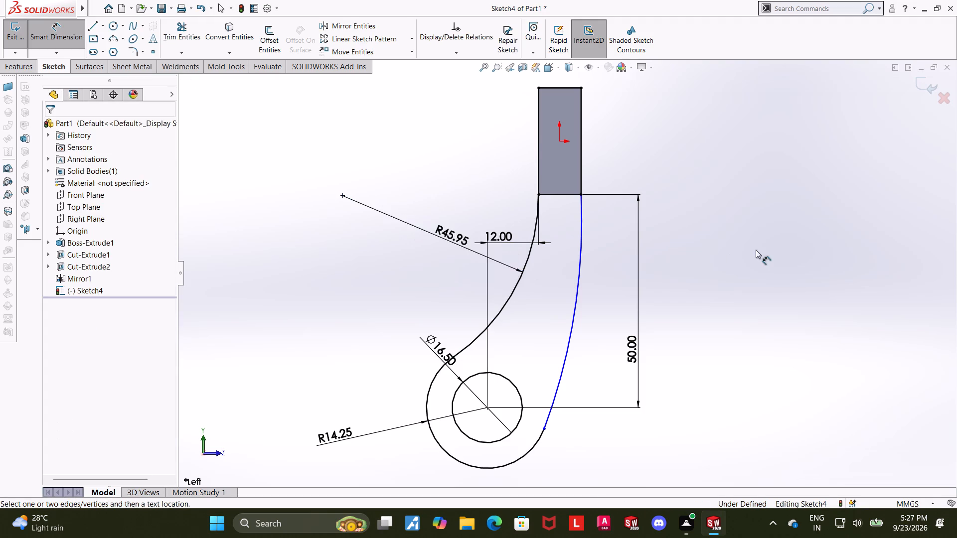
middle_drag(737, 252, 751, 255)
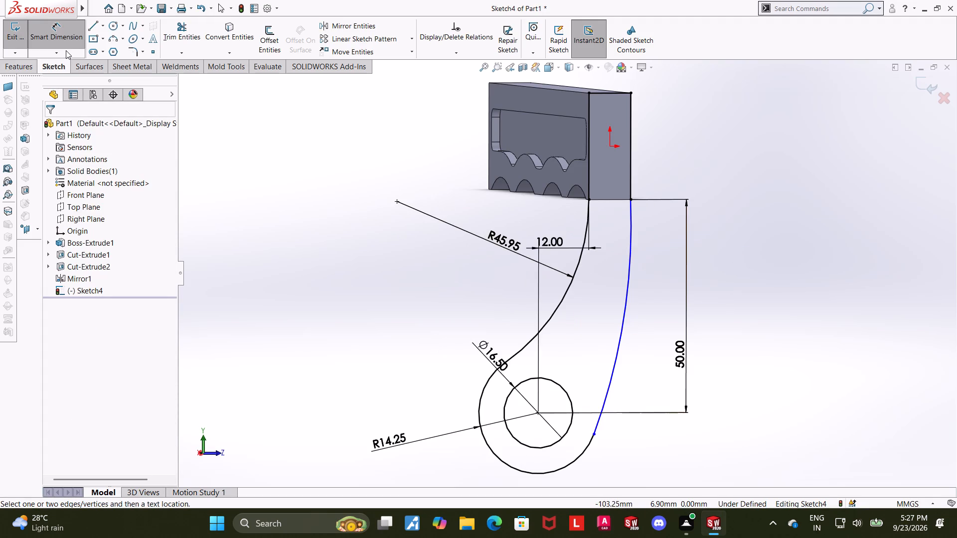
click(927, 81)
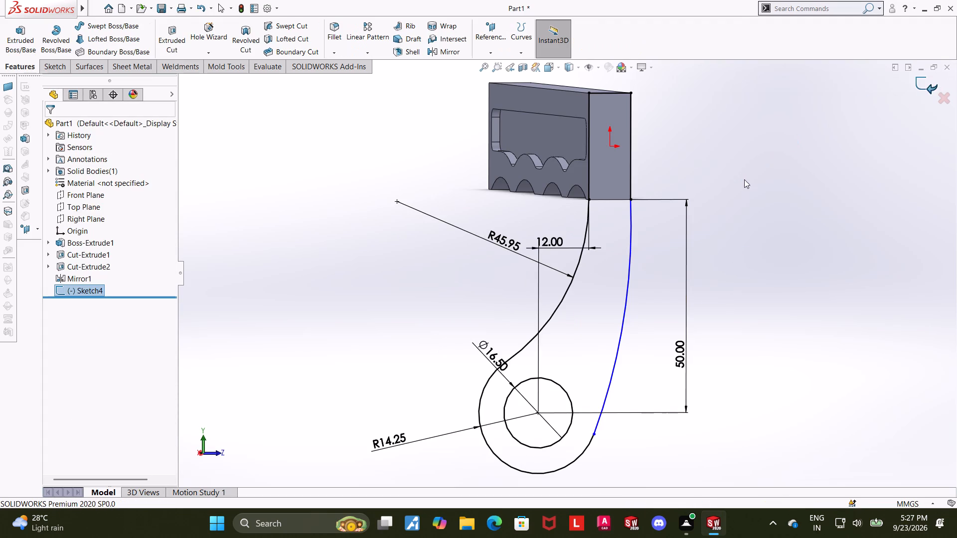
Start a Boss-Extrude of the arm sketch, reversed toward the block, with a blind depth of 6 mm.
middle_drag(744, 183, 754, 184)
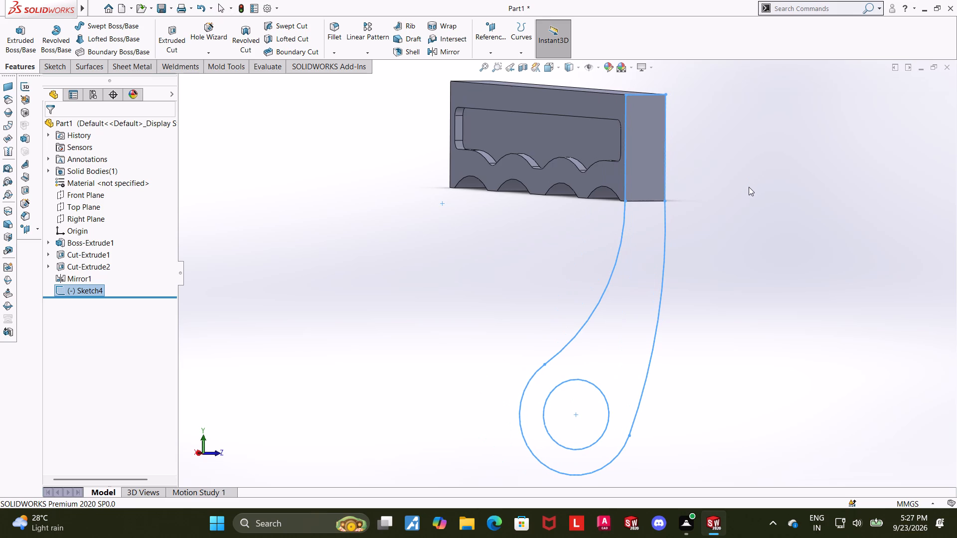
middle_drag(748, 203, 758, 203)
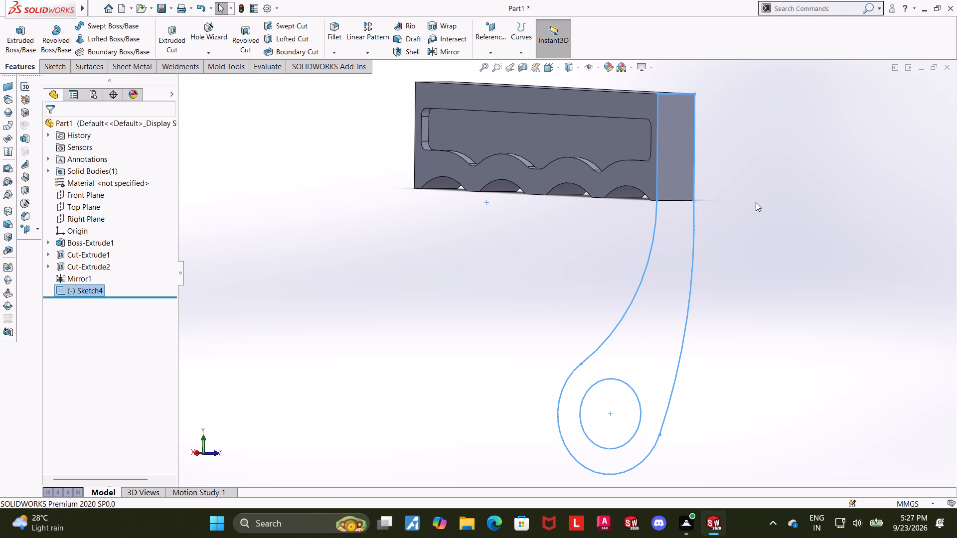
middle_drag(756, 202, 772, 203)
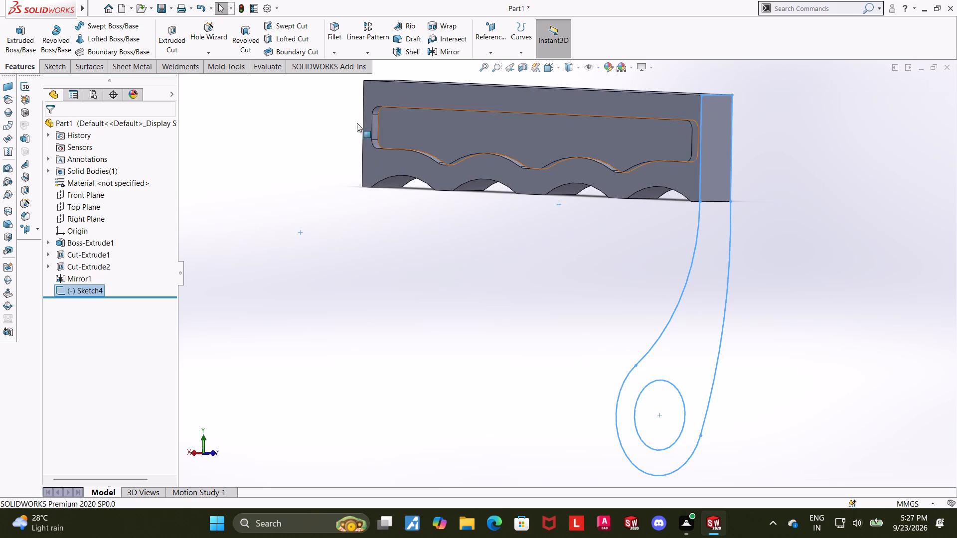
click(24, 33)
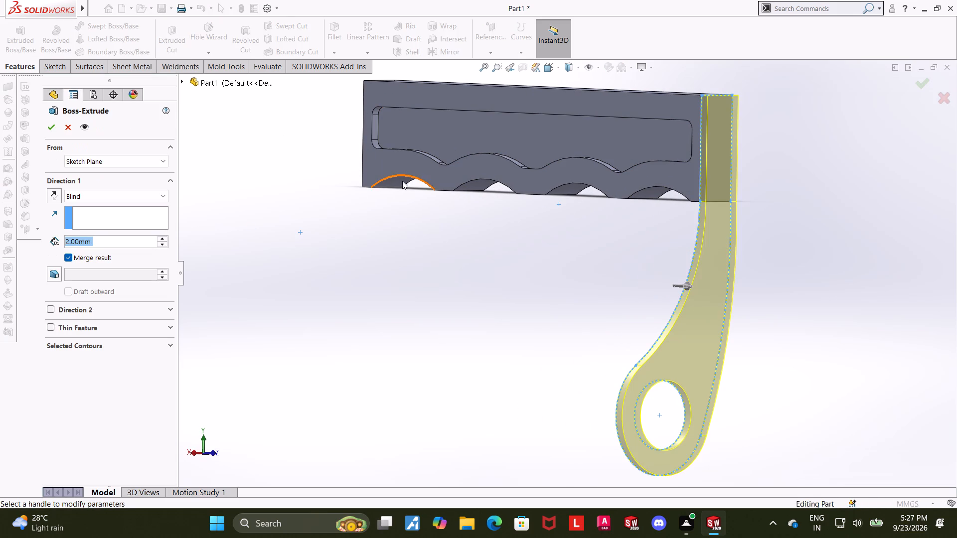
middle_drag(408, 180, 414, 180)
middle_drag(456, 185, 468, 186)
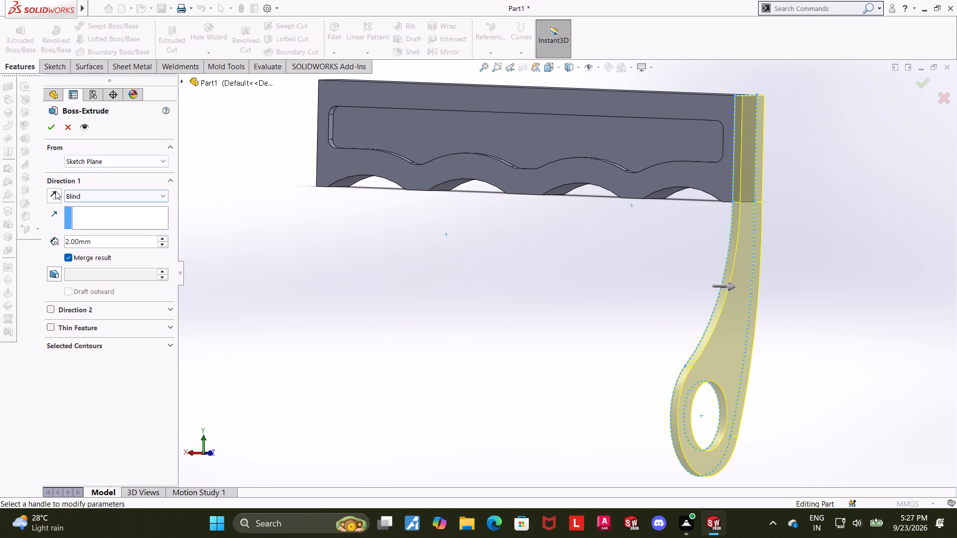
middle_drag(352, 192, 391, 196)
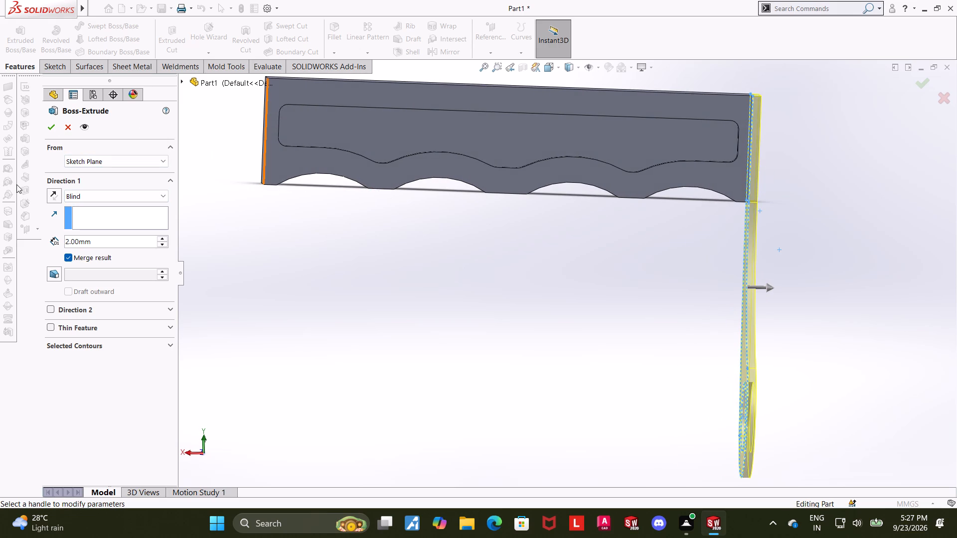
click(51, 191)
drag(113, 243, 51, 238)
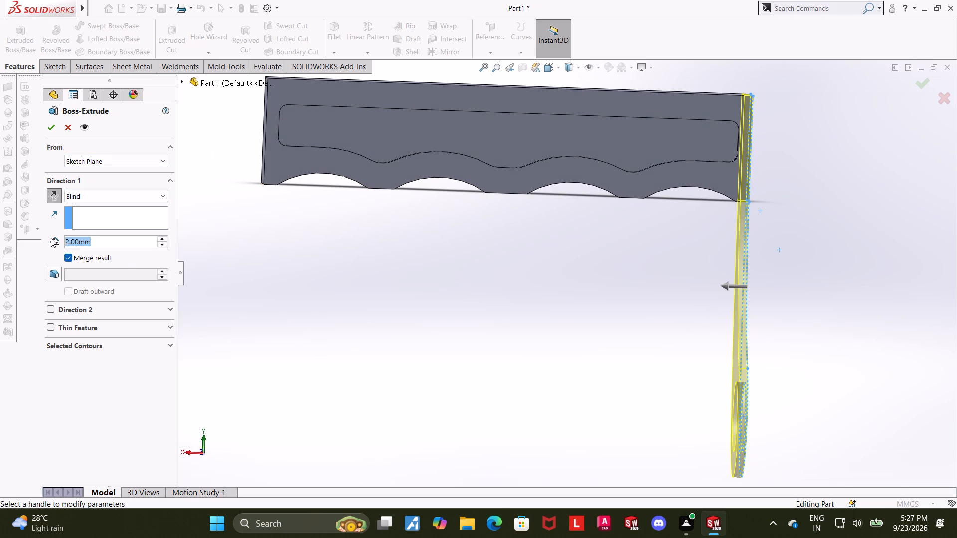
key(6)
key(Return)
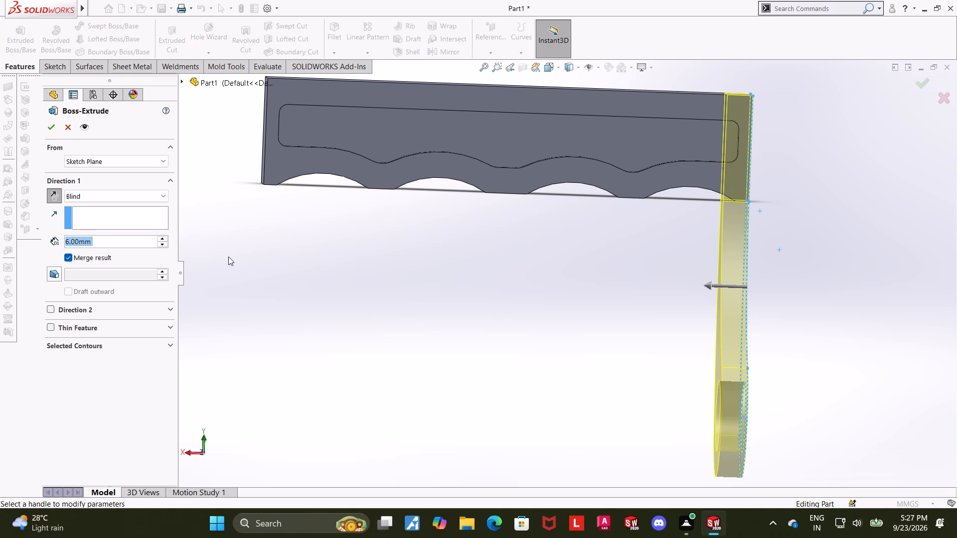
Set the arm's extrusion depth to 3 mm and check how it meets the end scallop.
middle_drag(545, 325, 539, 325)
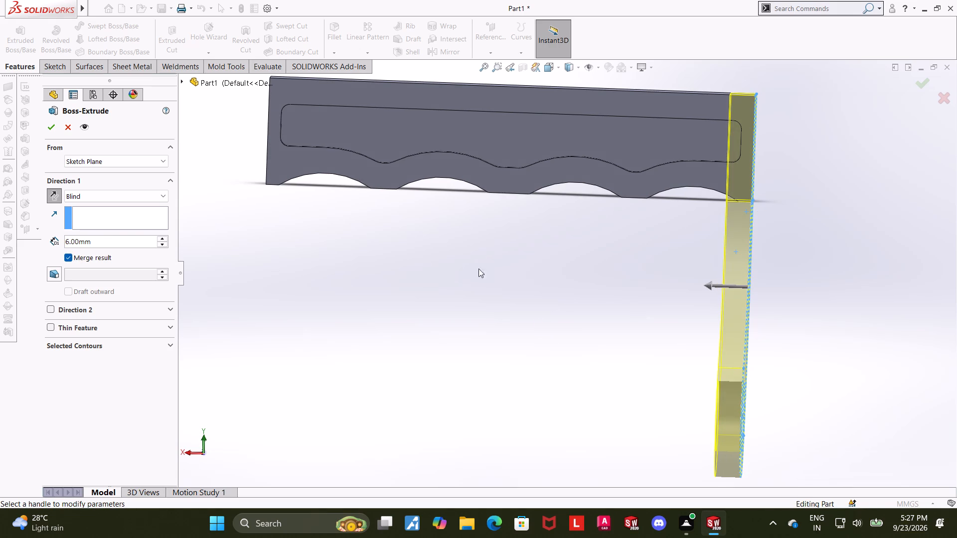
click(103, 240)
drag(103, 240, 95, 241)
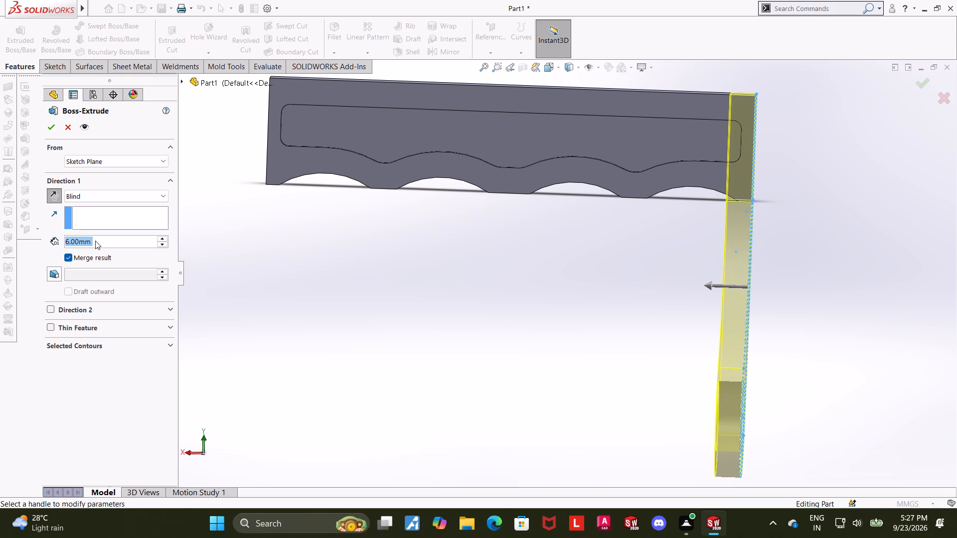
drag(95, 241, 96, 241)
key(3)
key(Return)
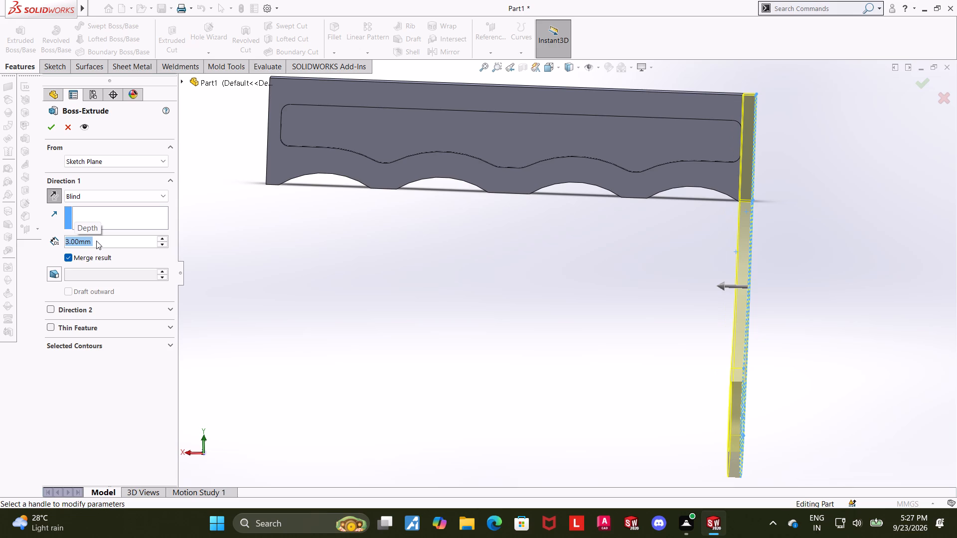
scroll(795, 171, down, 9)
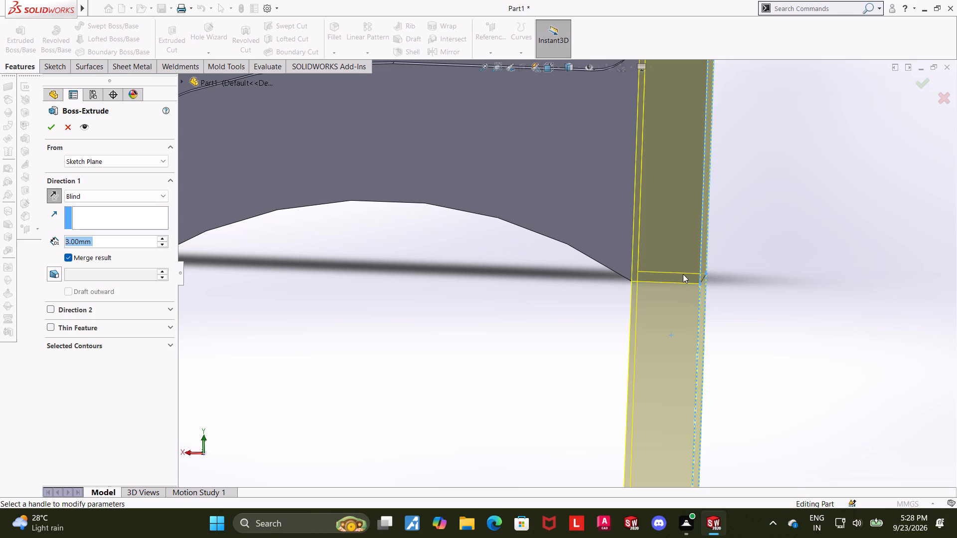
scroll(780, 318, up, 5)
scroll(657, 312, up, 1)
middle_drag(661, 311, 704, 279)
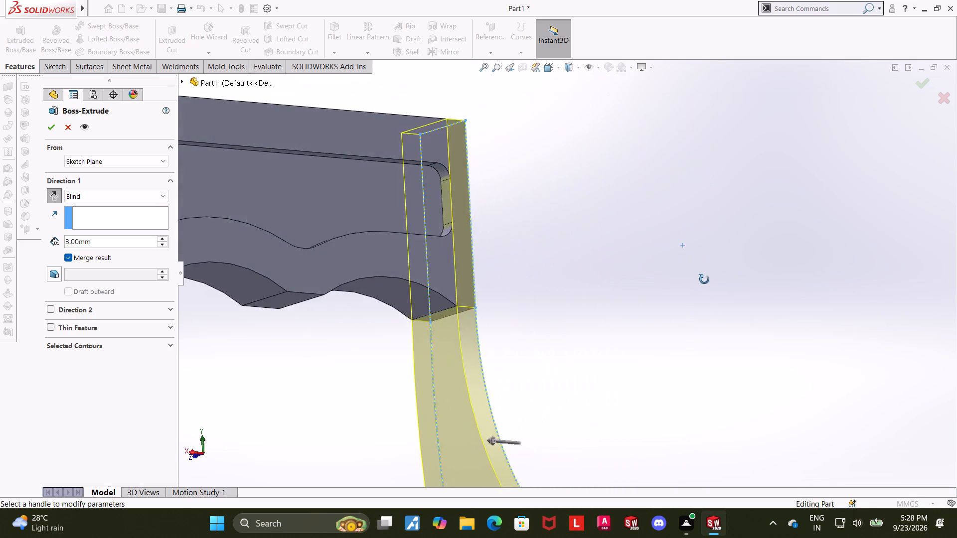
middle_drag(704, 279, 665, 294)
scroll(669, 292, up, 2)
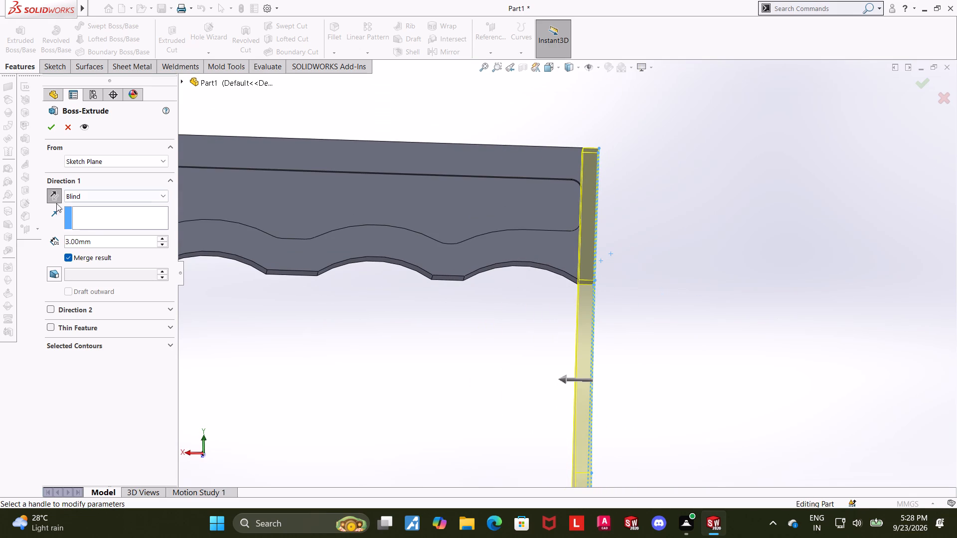
Reverse the arm's extrusion outward from the block's end face, set its depth to 6 mm, and complete the Boss-Extrude.
click(50, 198)
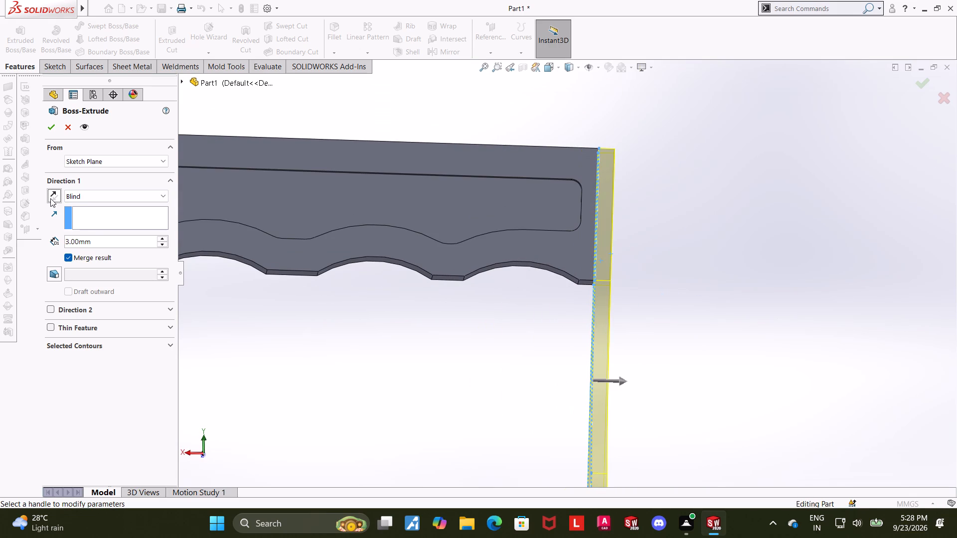
middle_drag(685, 254, 676, 279)
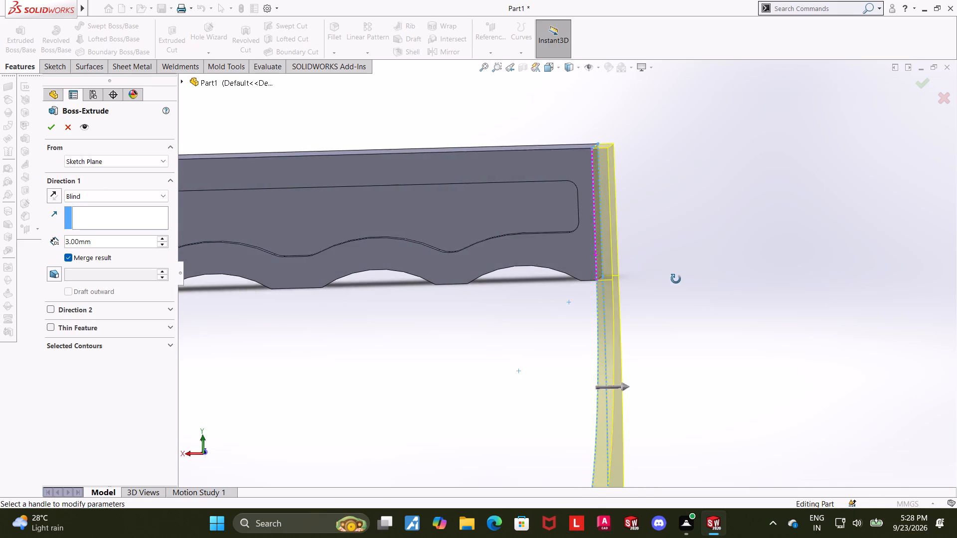
middle_drag(676, 279, 685, 268)
scroll(685, 268, down, 1)
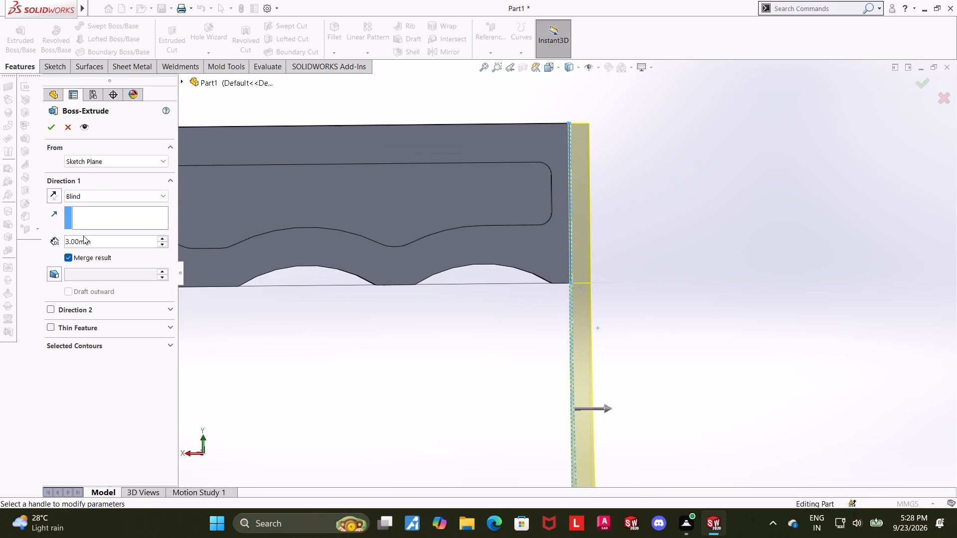
drag(105, 243, 41, 242)
key(6)
key(Return)
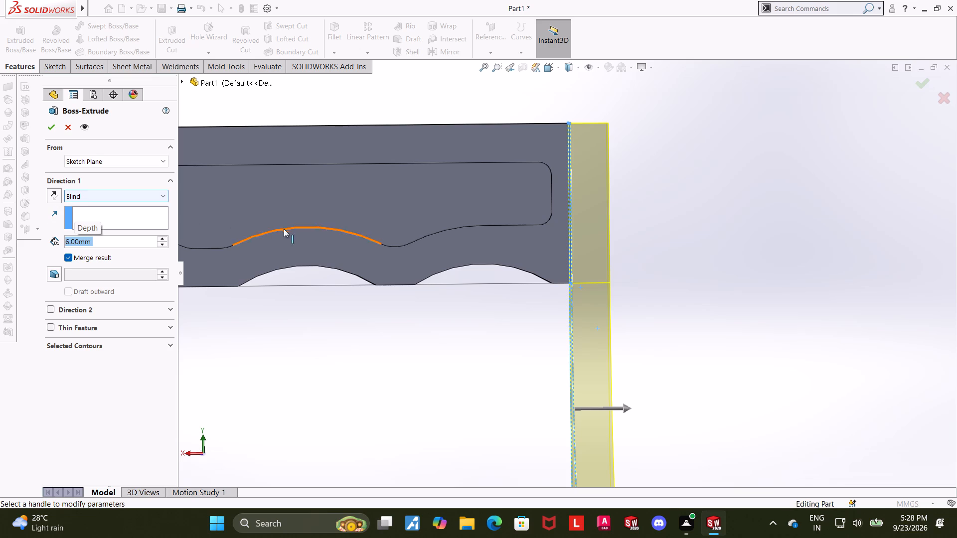
click(47, 126)
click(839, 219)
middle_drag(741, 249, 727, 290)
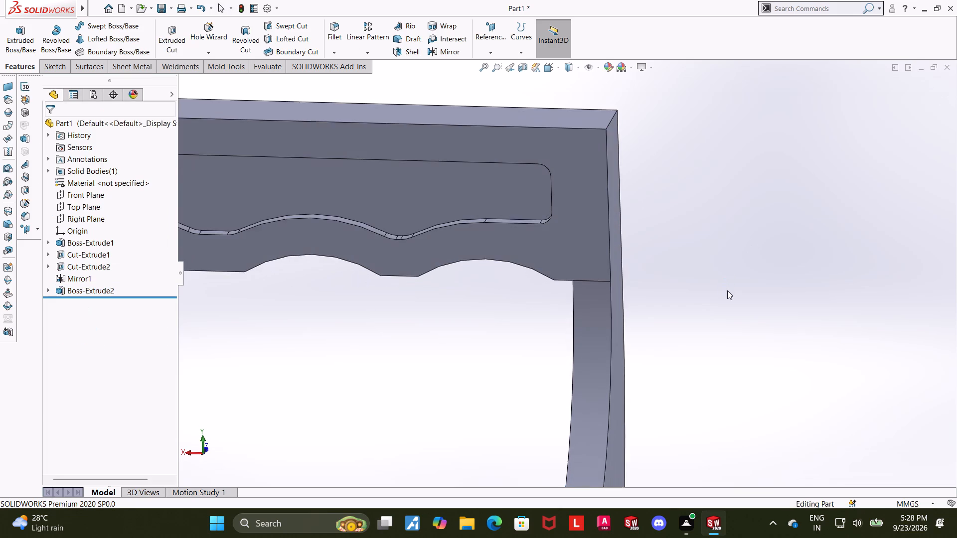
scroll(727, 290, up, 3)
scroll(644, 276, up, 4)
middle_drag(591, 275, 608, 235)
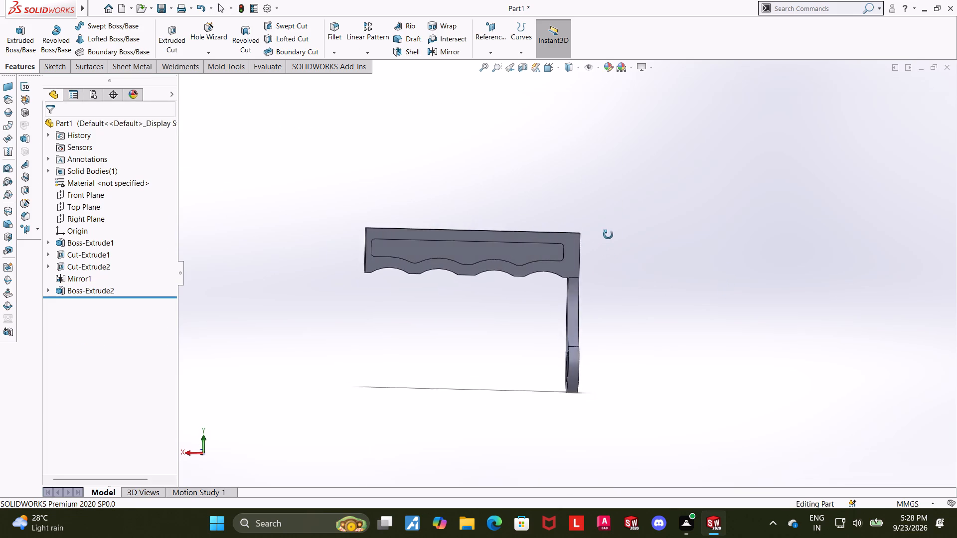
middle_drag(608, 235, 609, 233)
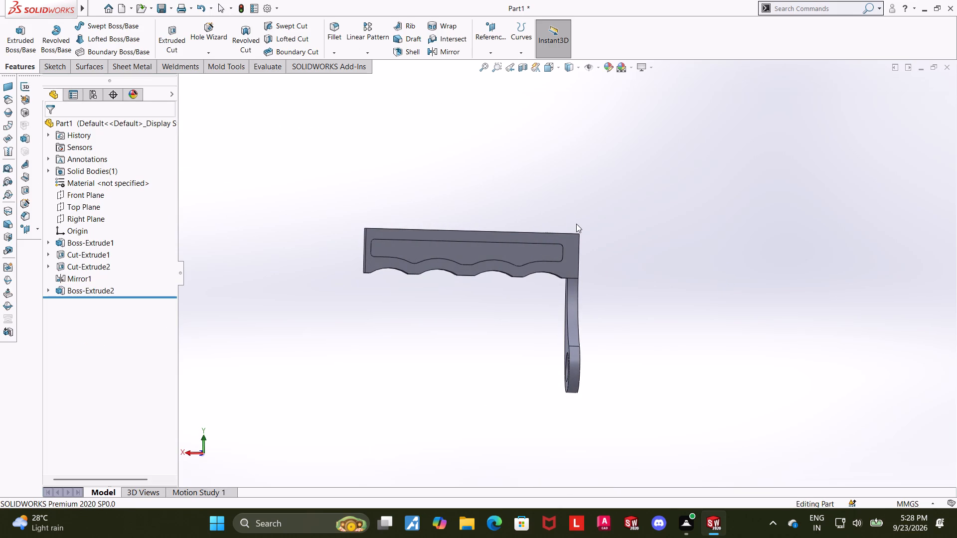
Examine the junction between the end arm and the scalloped underside of the block.
scroll(576, 224, down, 3)
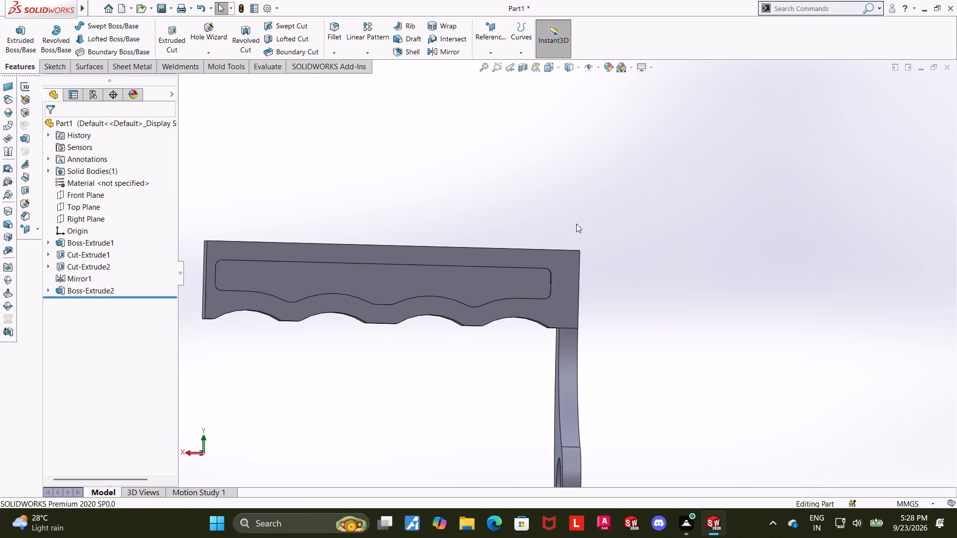
scroll(564, 241, down, 5)
scroll(568, 457, up, 3)
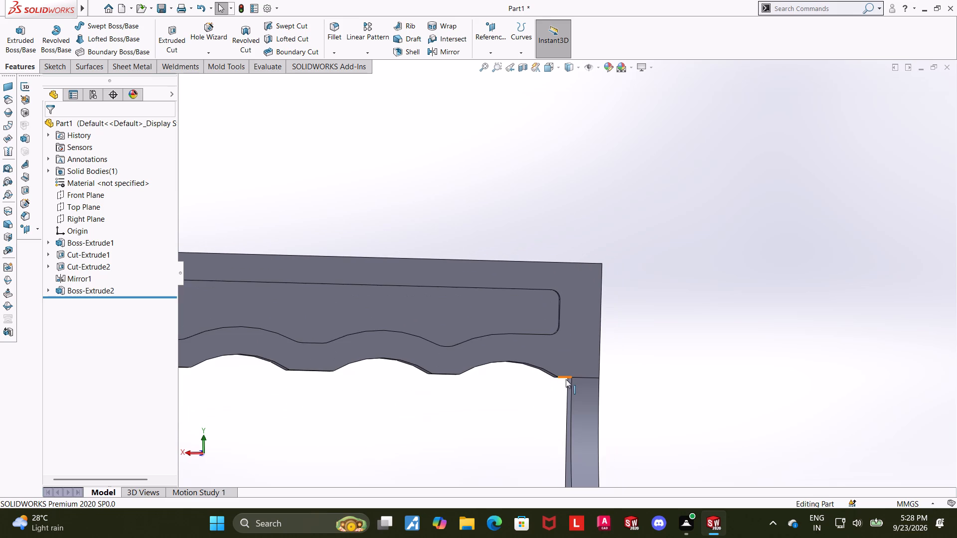
scroll(678, 378, up, 7)
middle_drag(614, 350, 599, 357)
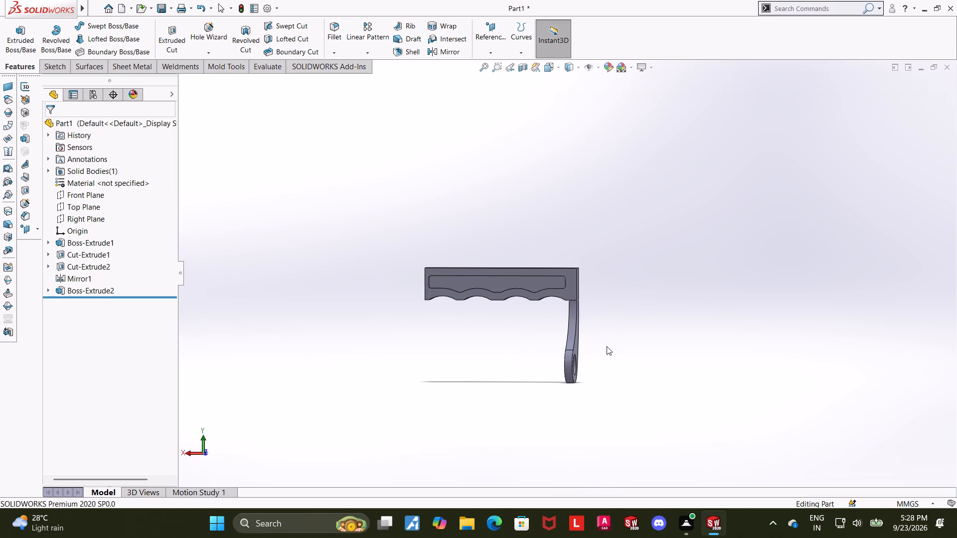
scroll(632, 295, down, 3)
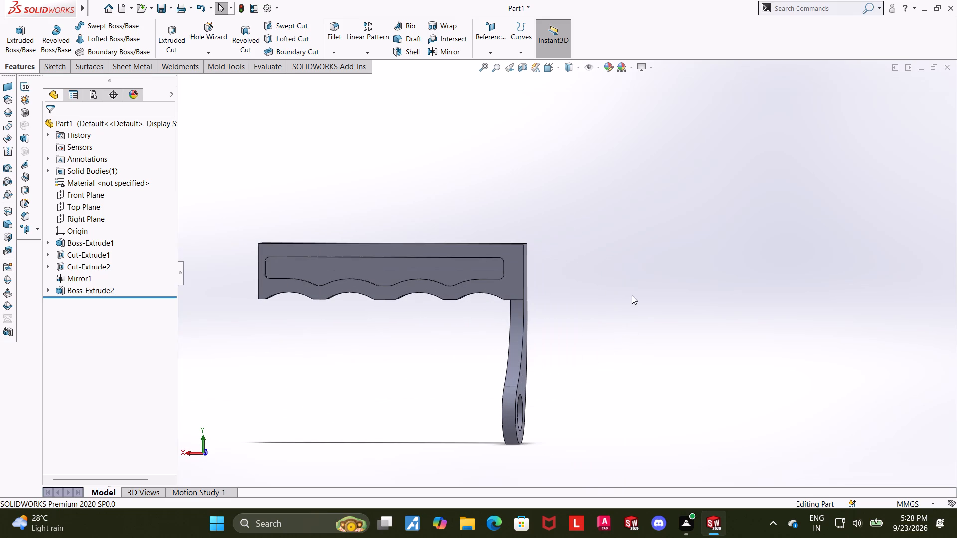
scroll(492, 306, down, 6)
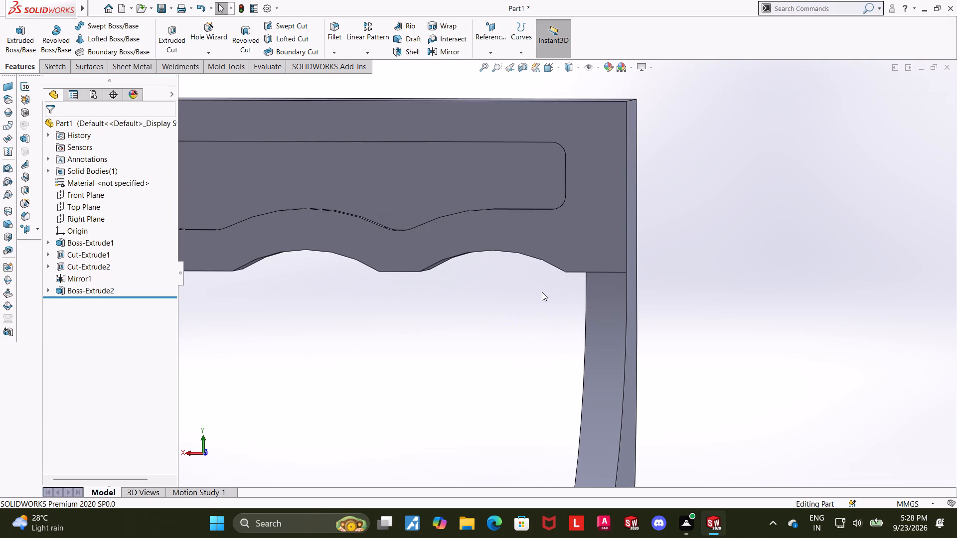
scroll(706, 259, up, 7)
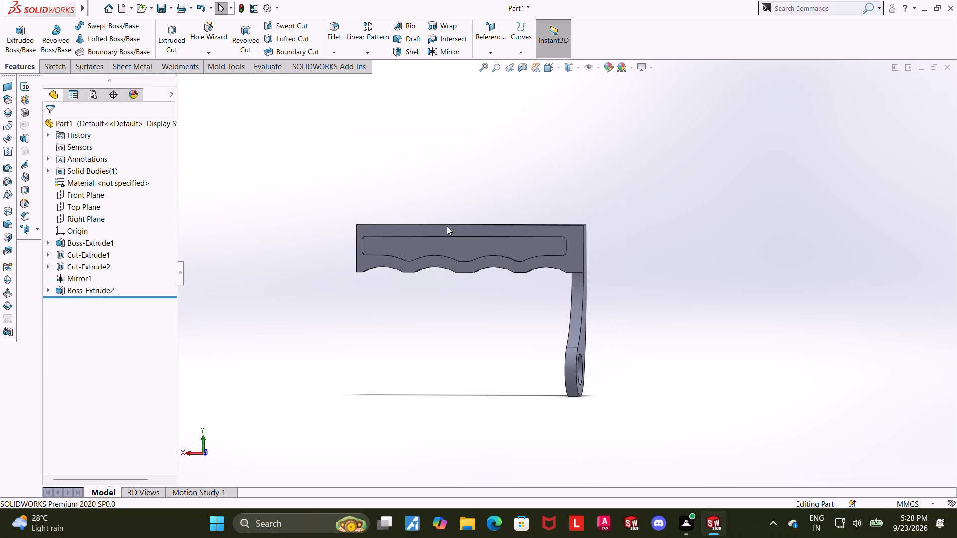
Mirror the curved end arm extrusion about the Right Plane to the block's opposite end.
click(432, 51)
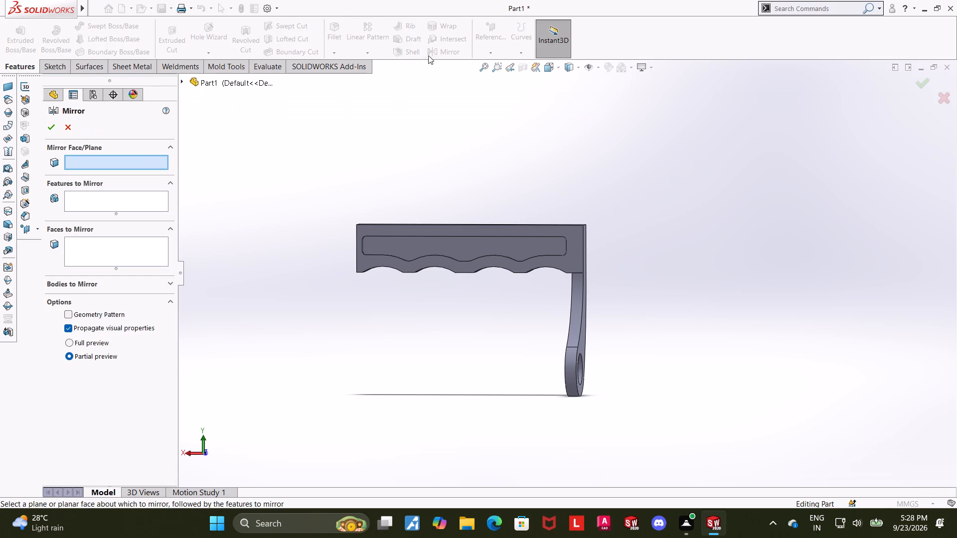
click(180, 80)
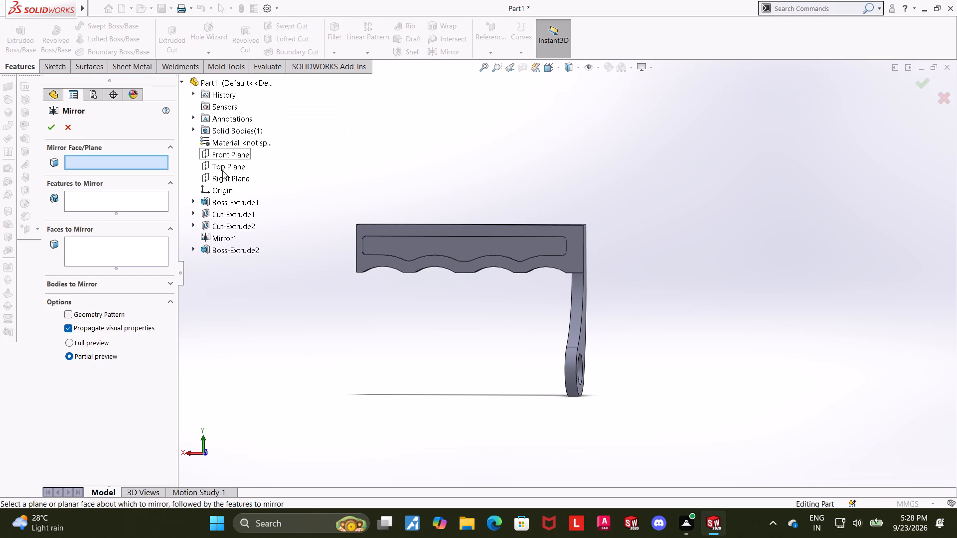
click(224, 180)
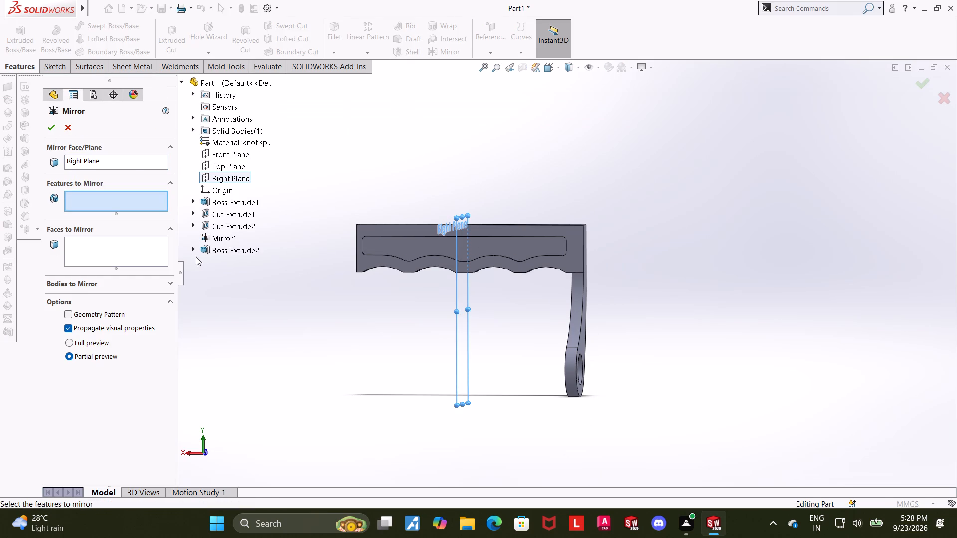
click(217, 254)
click(54, 126)
click(698, 212)
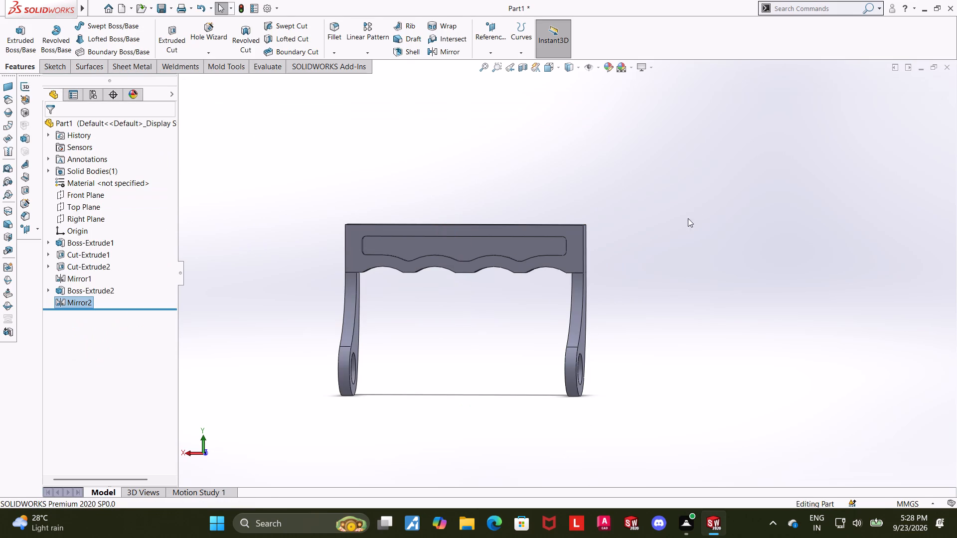
Examine the handle with both end arms from several angles.
middle_drag(609, 263, 527, 276)
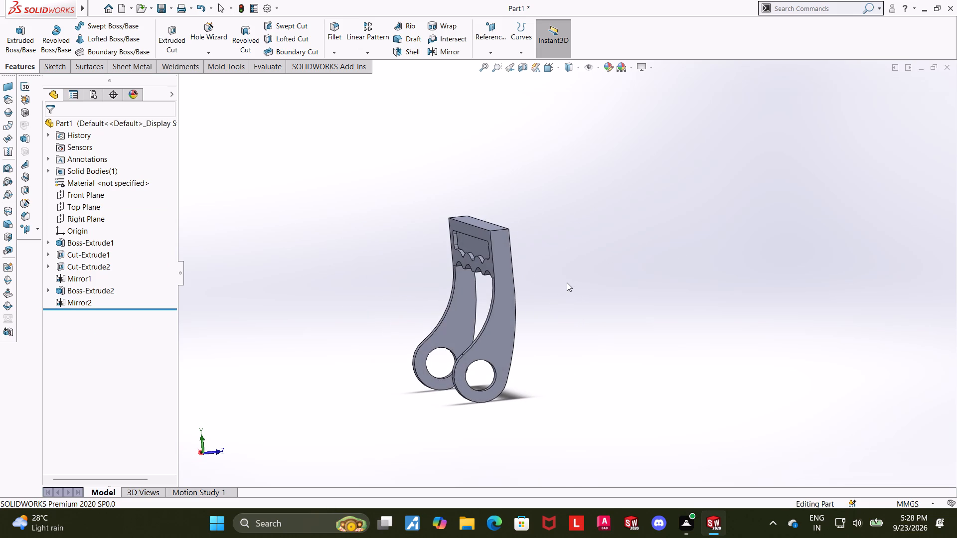
middle_drag(546, 330, 597, 316)
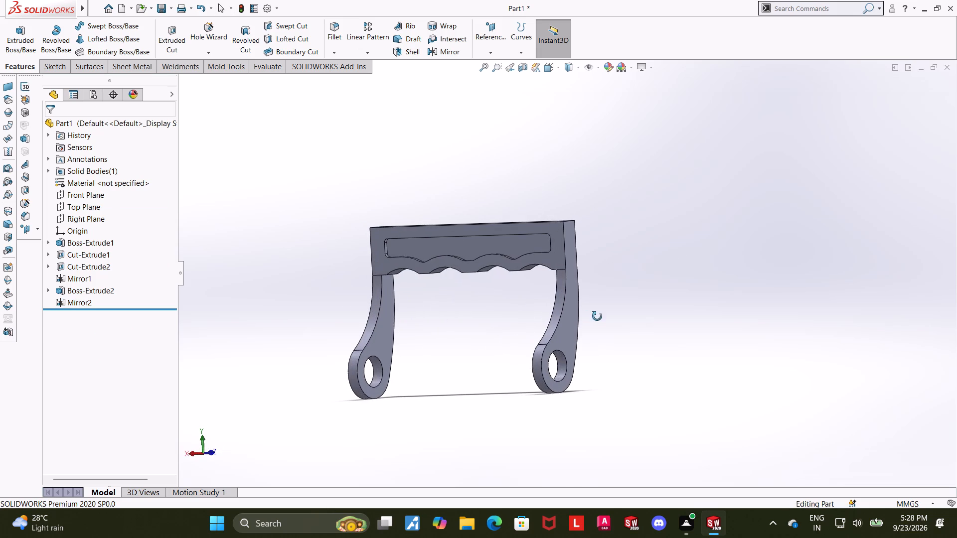
middle_drag(597, 316, 597, 316)
middle_click(580, 307)
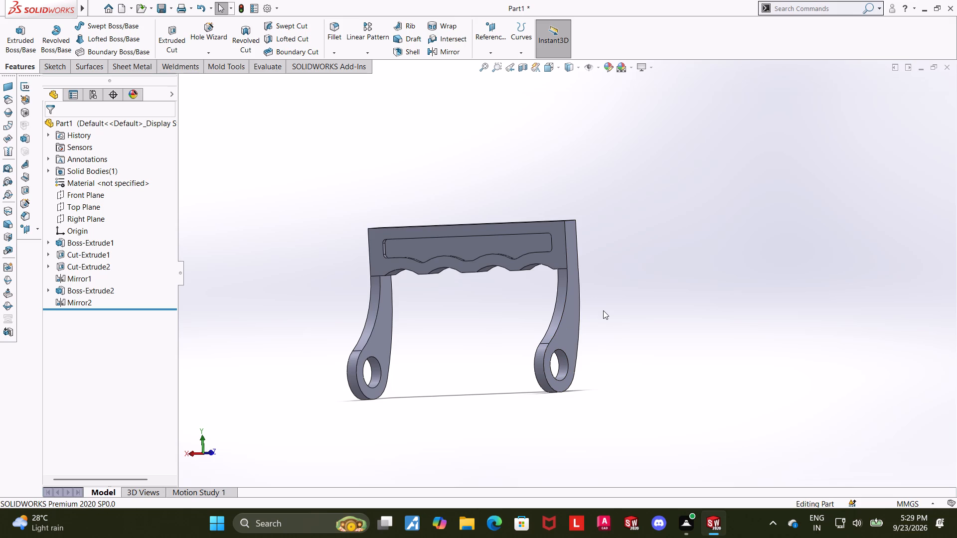
scroll(430, 324, up, 1)
middle_drag(439, 321, 474, 320)
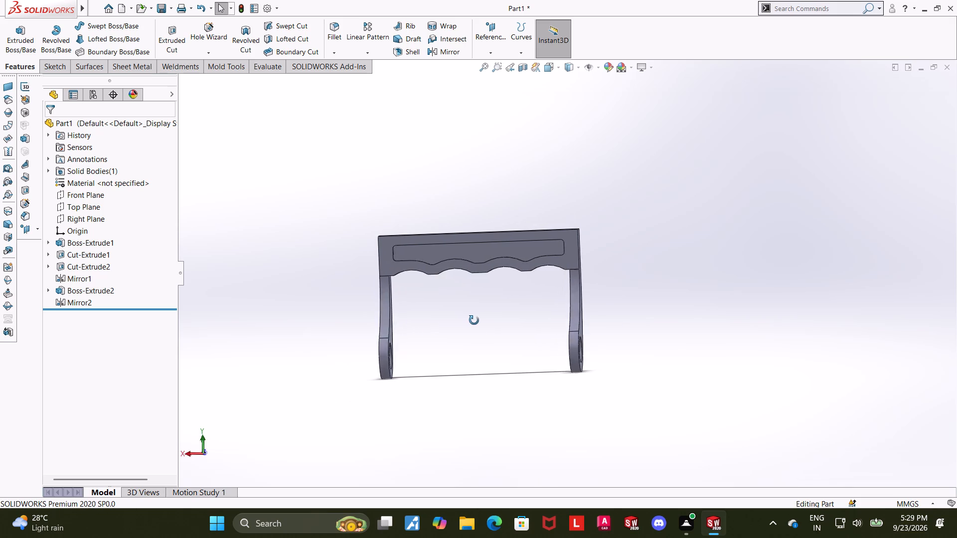
middle_drag(474, 320, 465, 321)
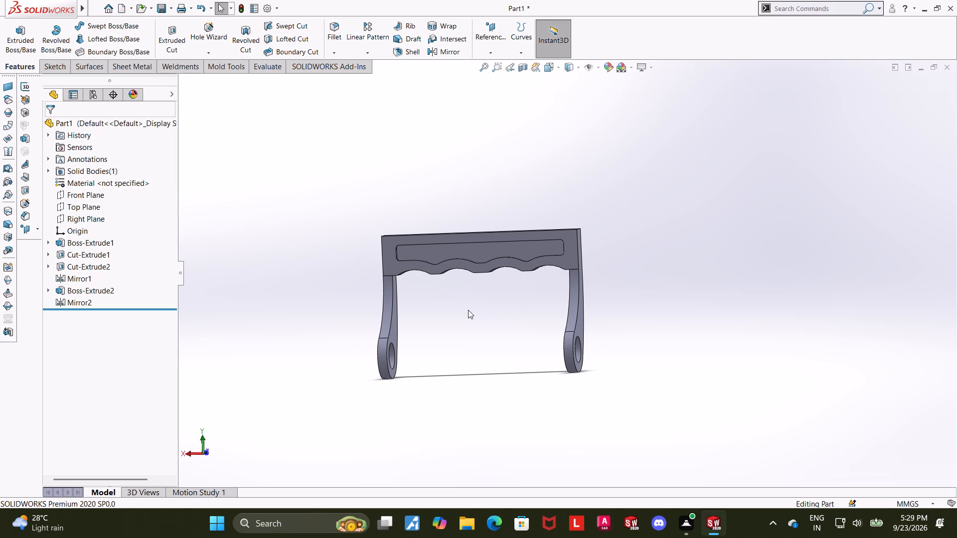
middle_drag(631, 269, 600, 294)
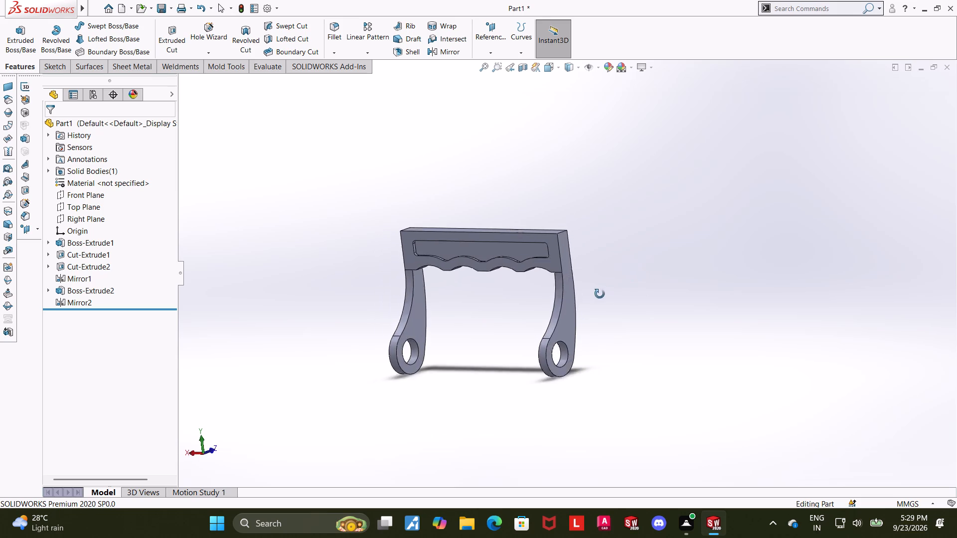
middle_drag(600, 294, 627, 300)
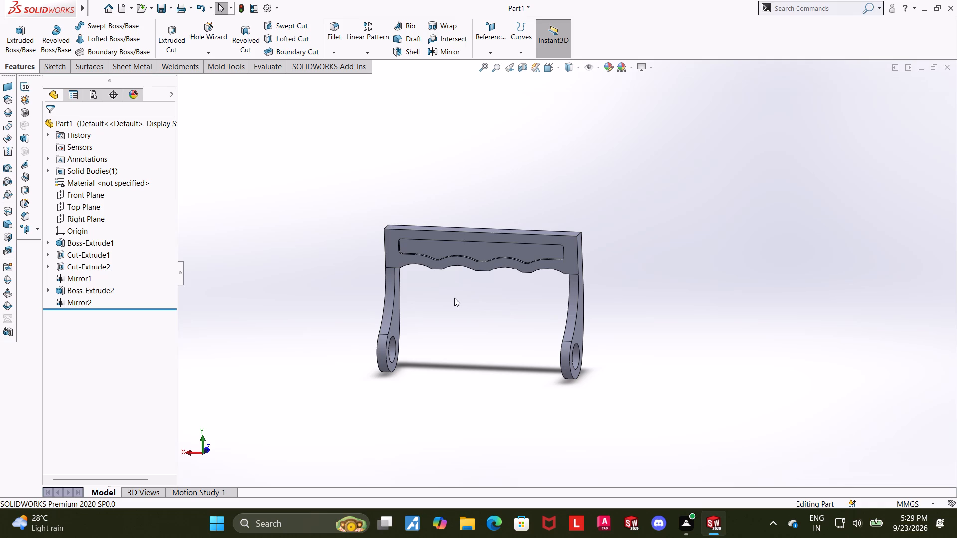
Start a symmetric 10 mm Fillet on the first three scallop corner edges under the block, keeping the flat land face out of the selection.
click(341, 36)
middle_drag(467, 310, 470, 239)
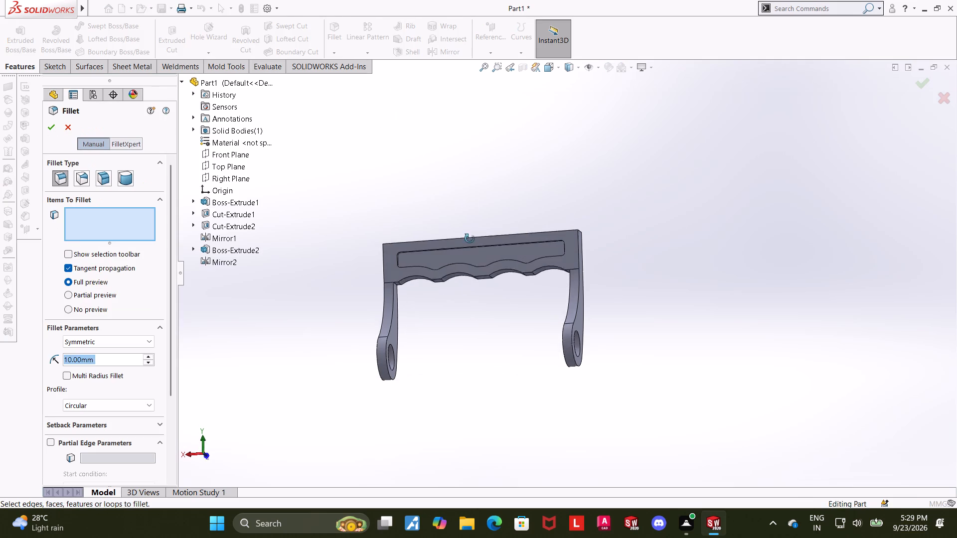
middle_drag(470, 239, 466, 160)
scroll(467, 160, down, 1)
scroll(435, 350, down, 5)
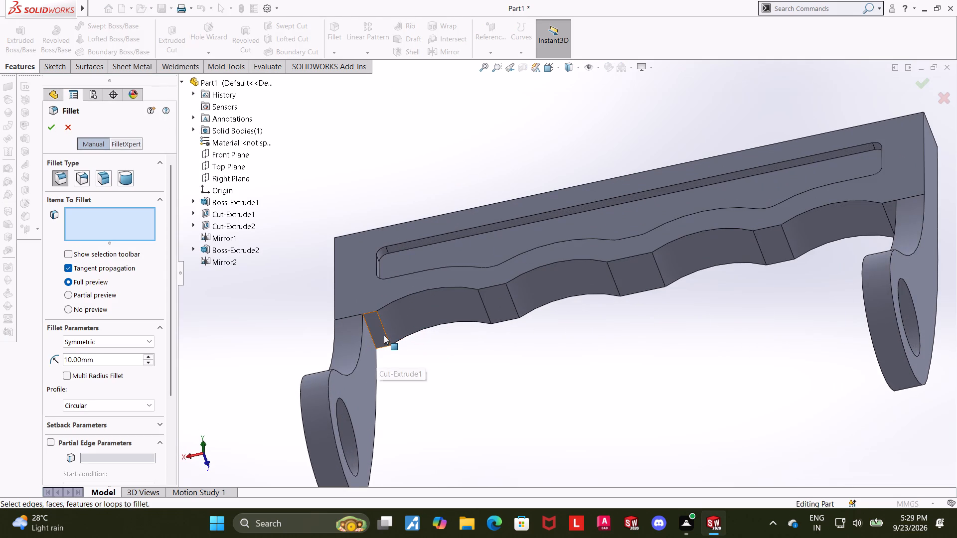
click(385, 335)
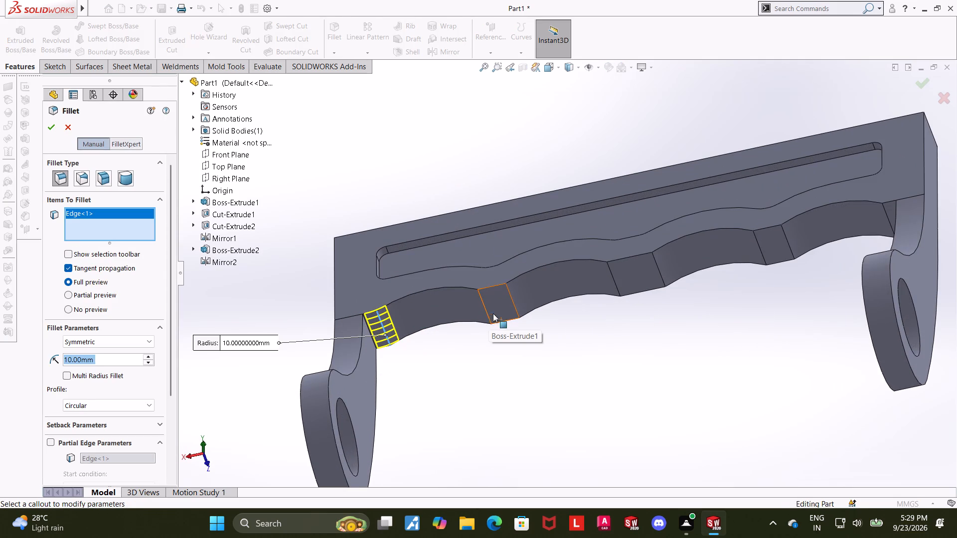
click(486, 314)
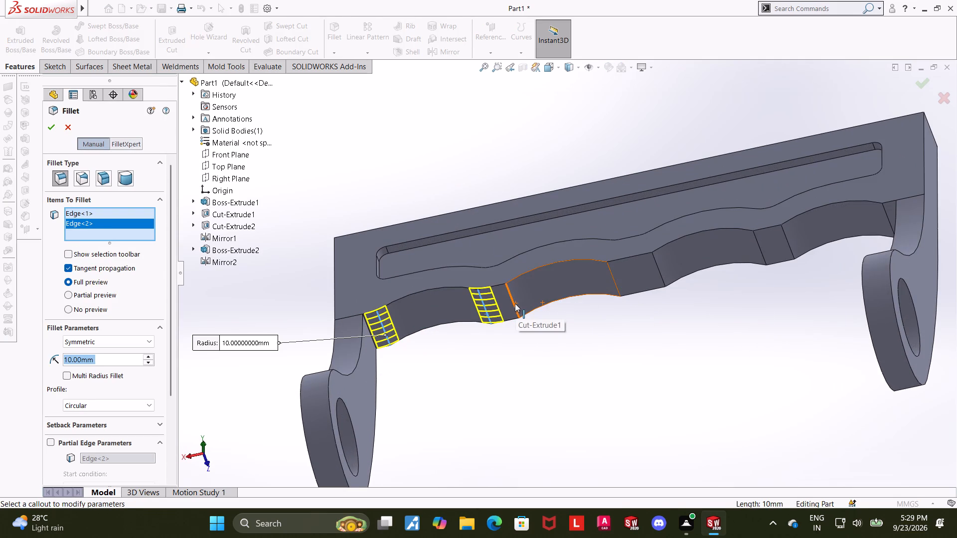
click(514, 304)
click(635, 278)
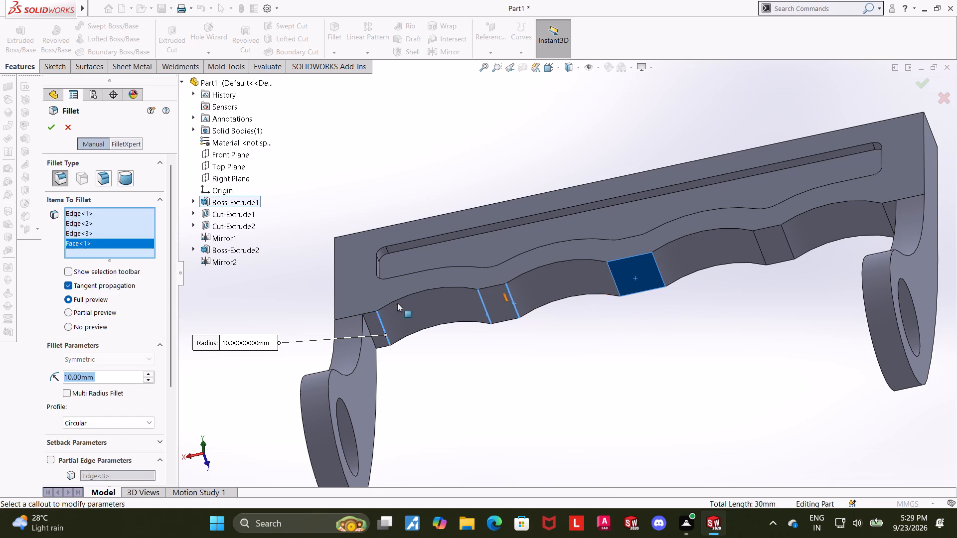
right_click(113, 243)
click(131, 257)
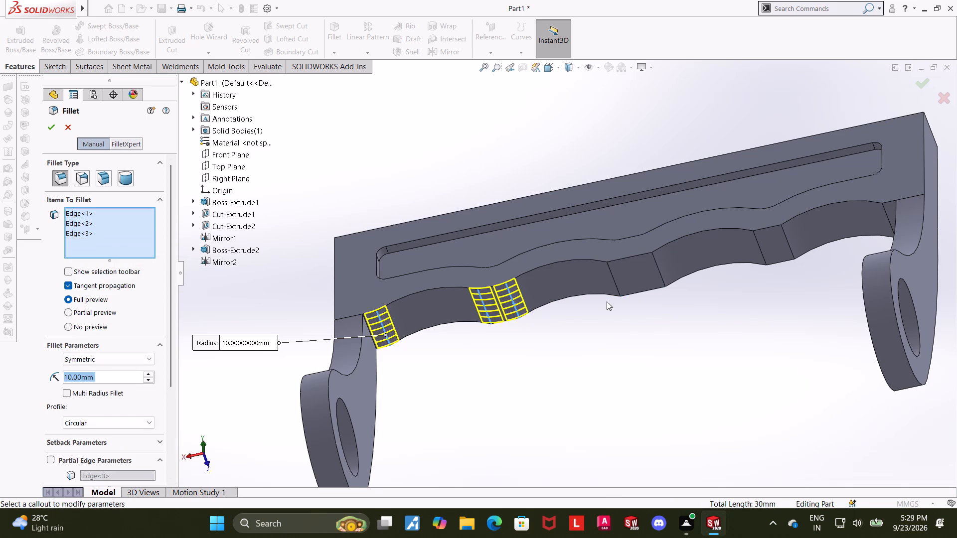
Add the remaining five scallop corner edges to the 10 mm fillet and complete it.
click(615, 286)
click(658, 271)
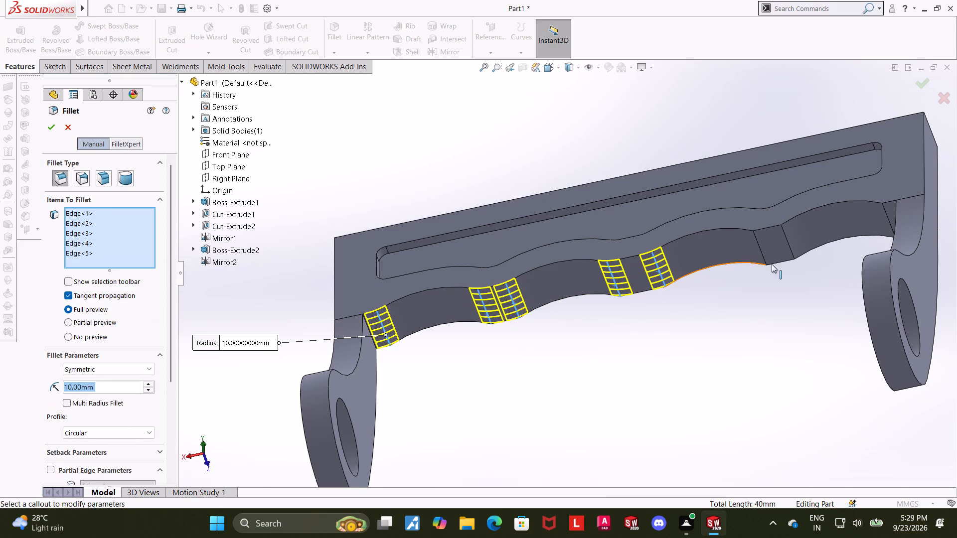
click(763, 257)
click(790, 249)
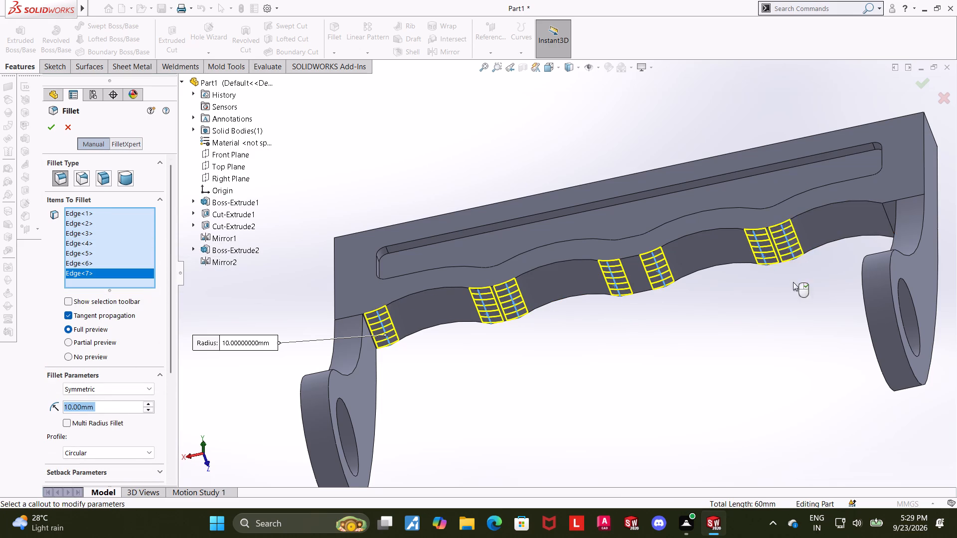
middle_drag(799, 284, 825, 278)
scroll(814, 285, up, 1)
click(796, 238)
middle_drag(767, 288, 737, 399)
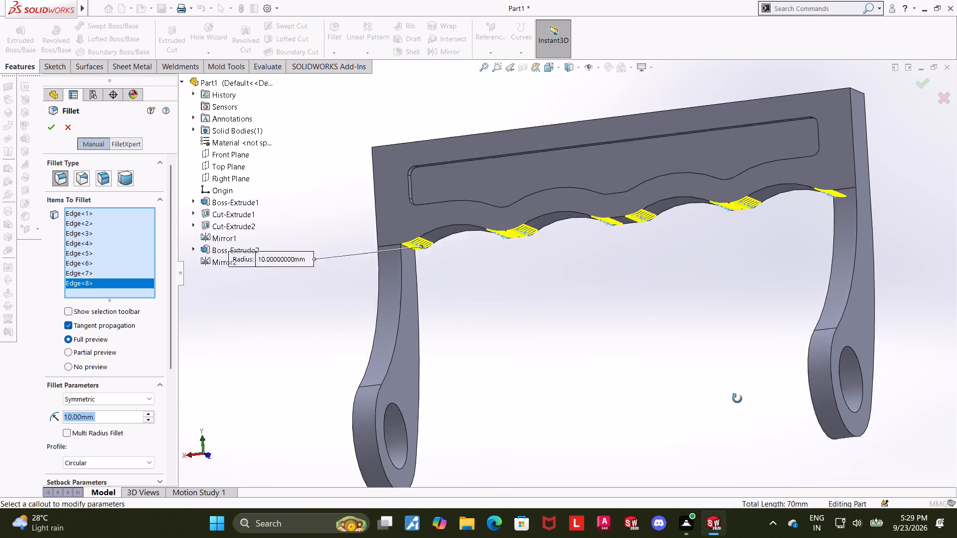
middle_drag(737, 399, 737, 402)
click(54, 133)
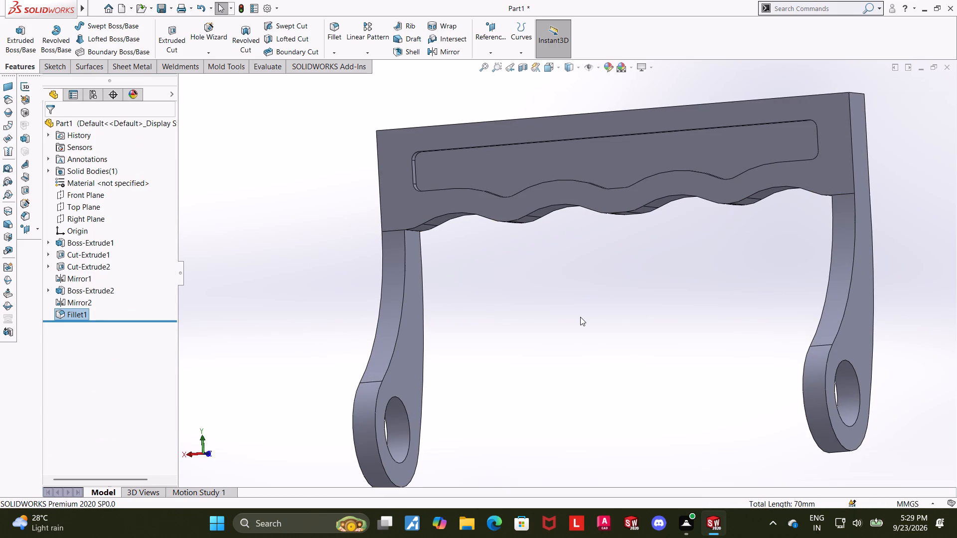
Start a Fillet along the lower scalloped edge of the block's recessed face, trying radii of 8 mm and 3 mm.
scroll(544, 313, up, 2)
middle_drag(593, 294, 552, 319)
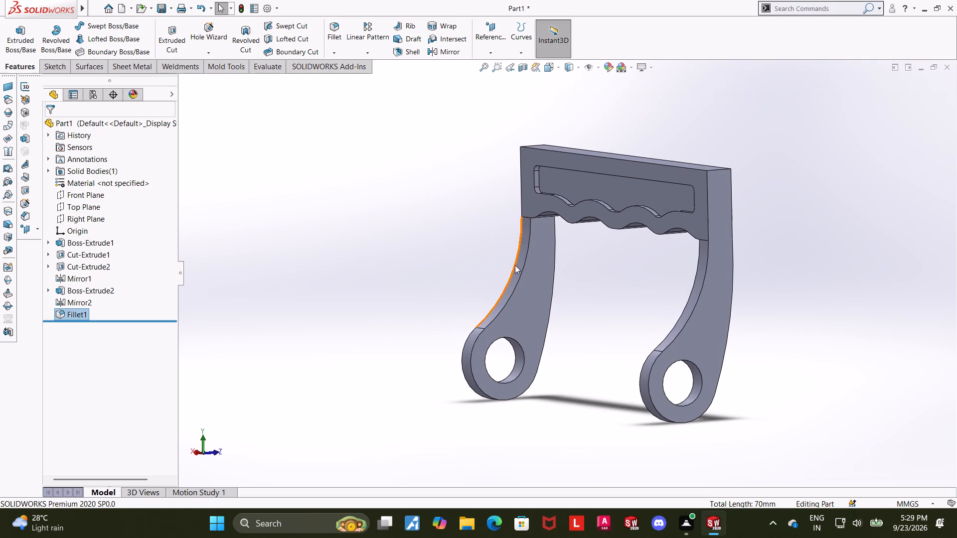
click(559, 214)
scroll(577, 217, down, 4)
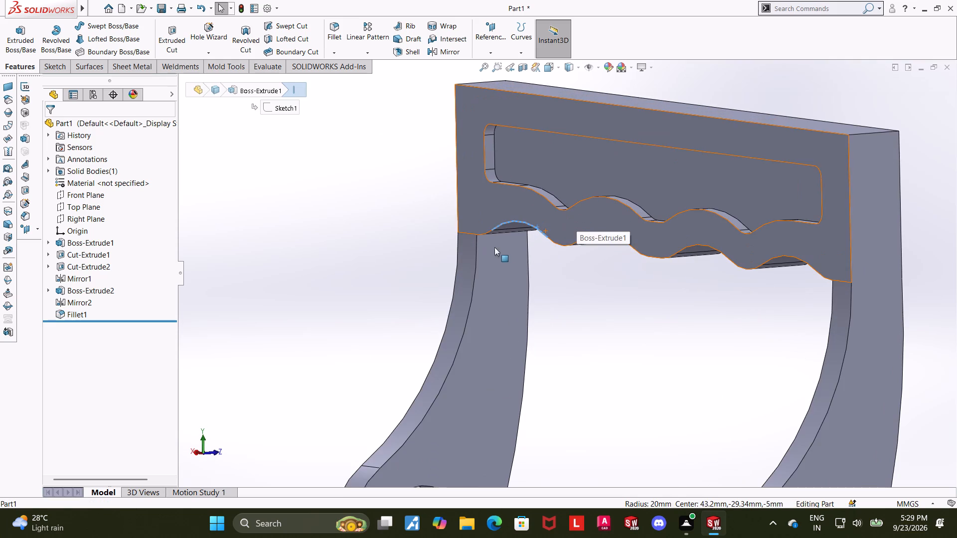
middle_drag(566, 323, 569, 304)
scroll(570, 302, up, 1)
click(590, 331)
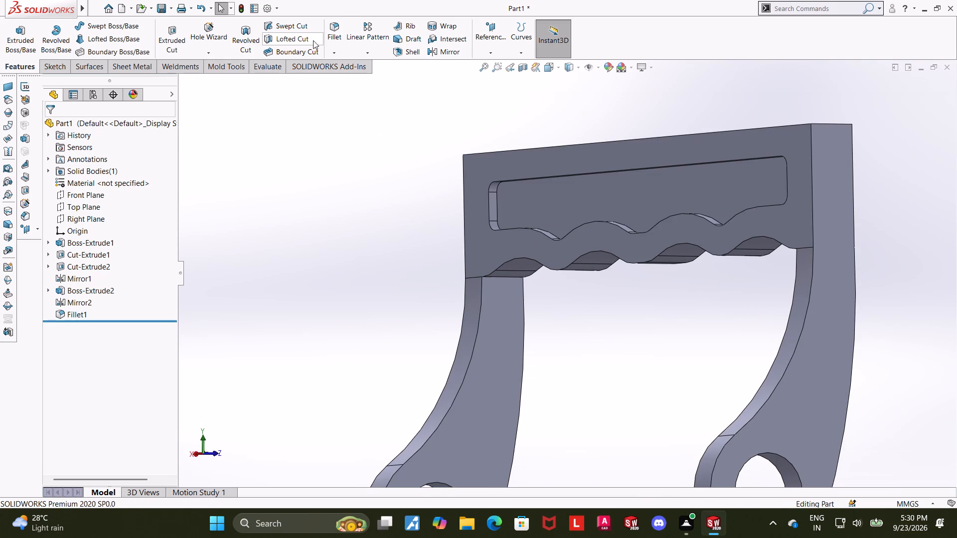
click(340, 28)
click(595, 250)
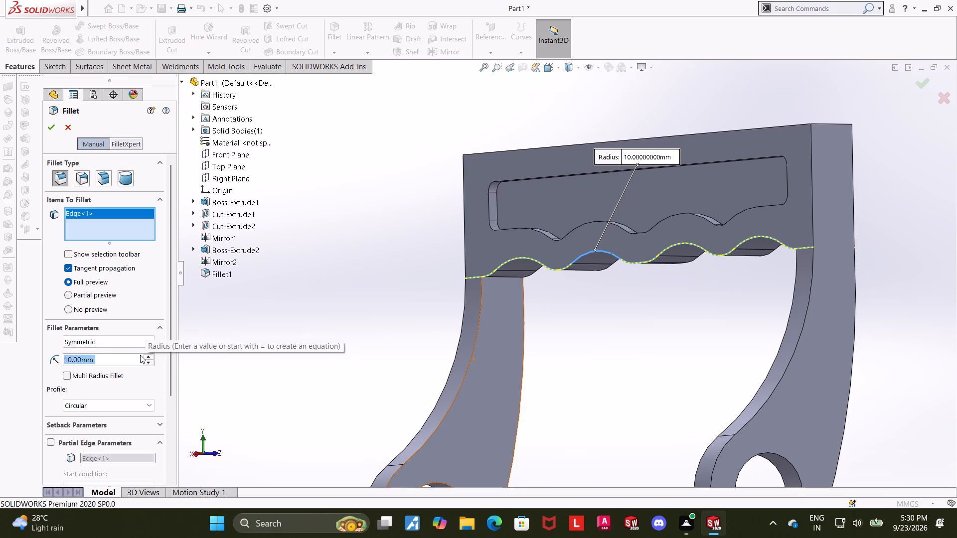
key(8)
key(Return)
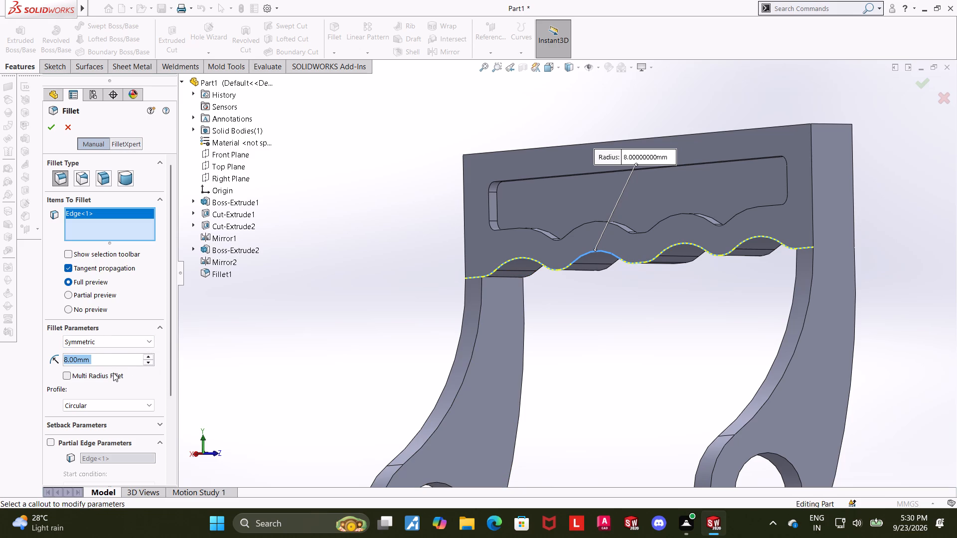
key(3)
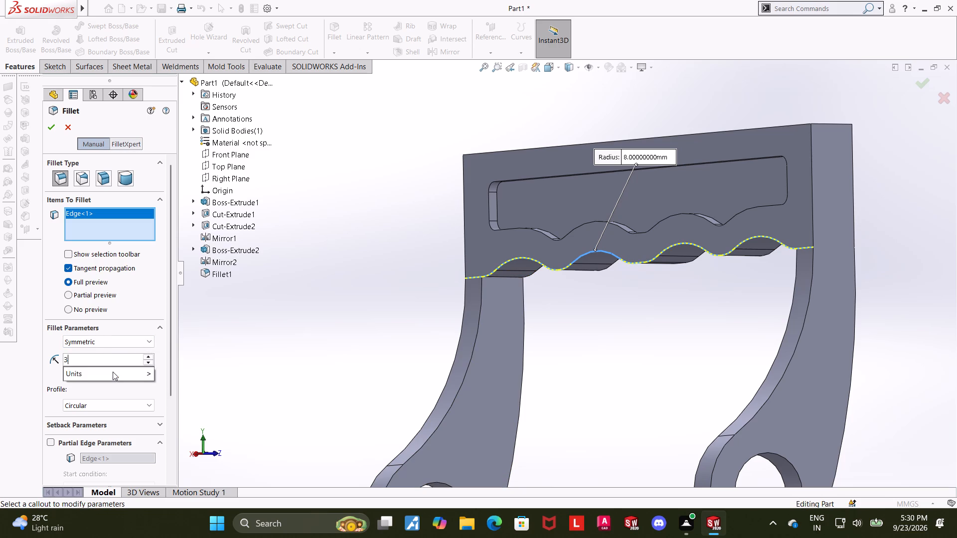
key(Return)
click(557, 345)
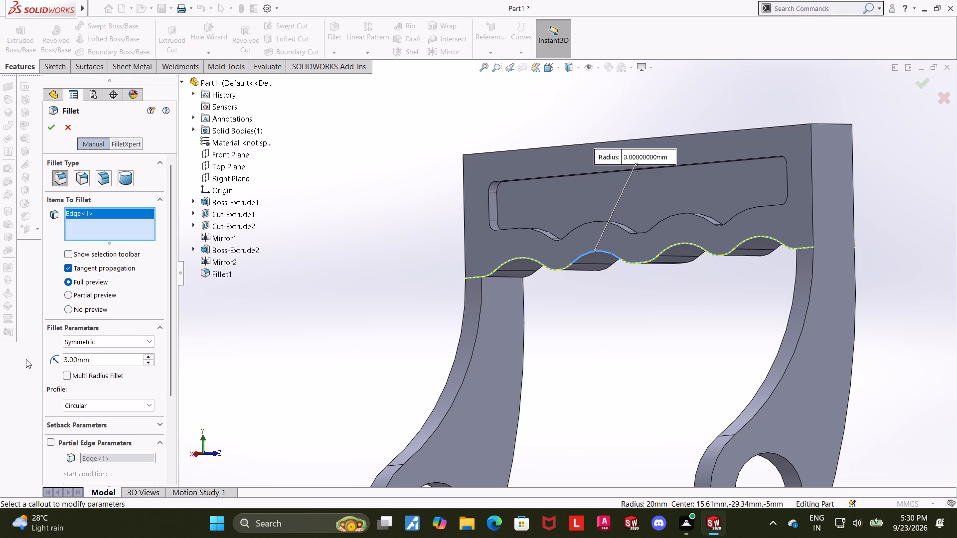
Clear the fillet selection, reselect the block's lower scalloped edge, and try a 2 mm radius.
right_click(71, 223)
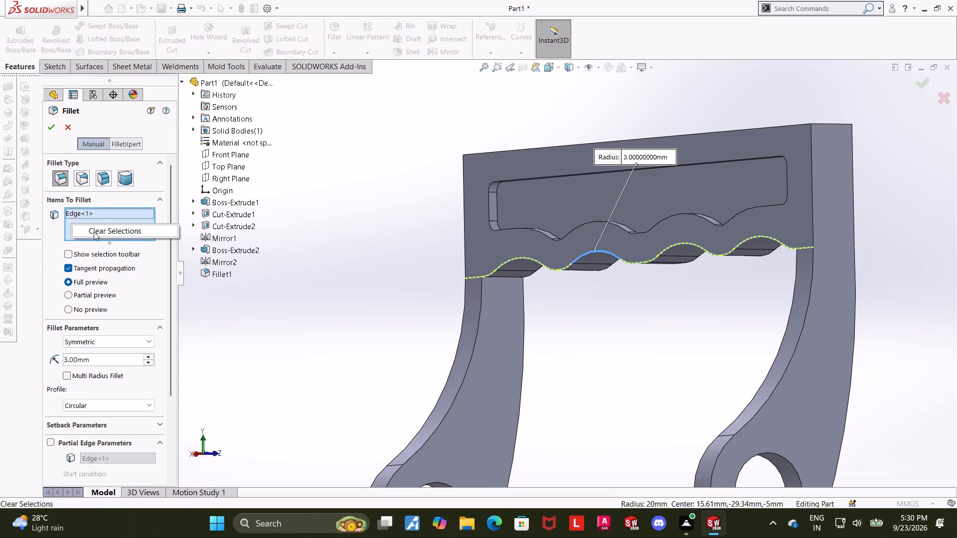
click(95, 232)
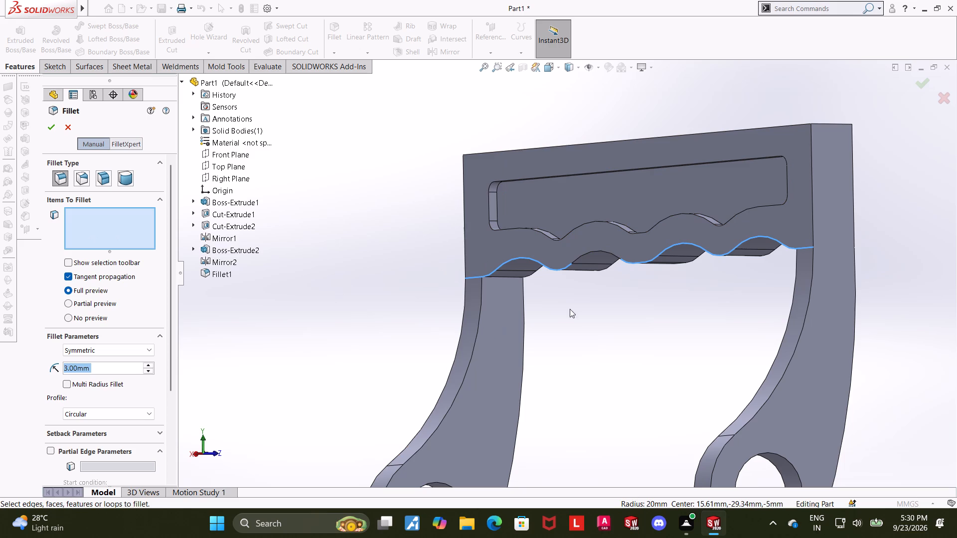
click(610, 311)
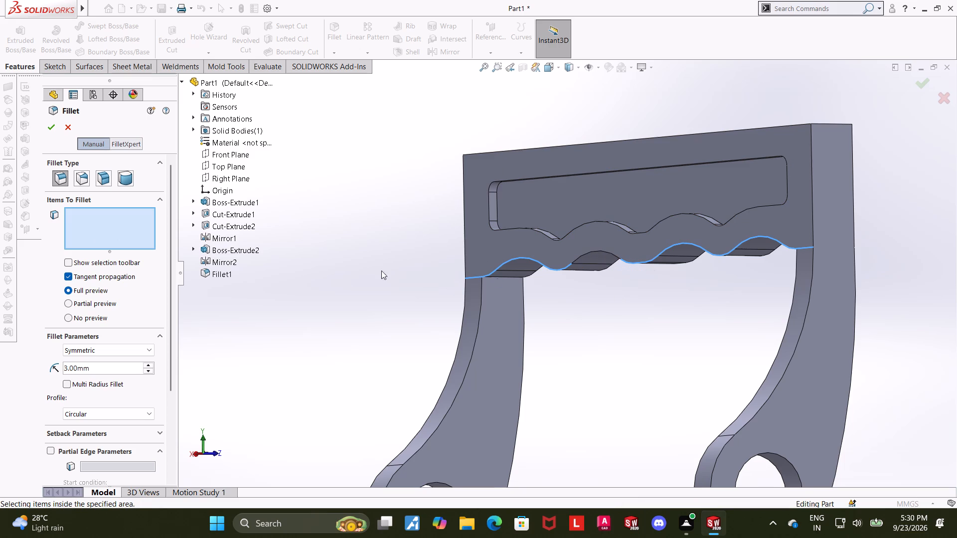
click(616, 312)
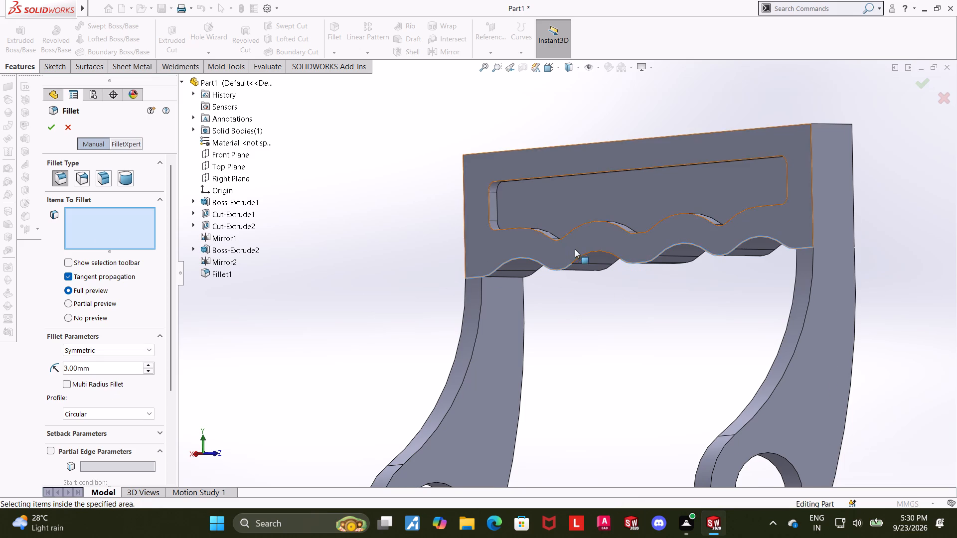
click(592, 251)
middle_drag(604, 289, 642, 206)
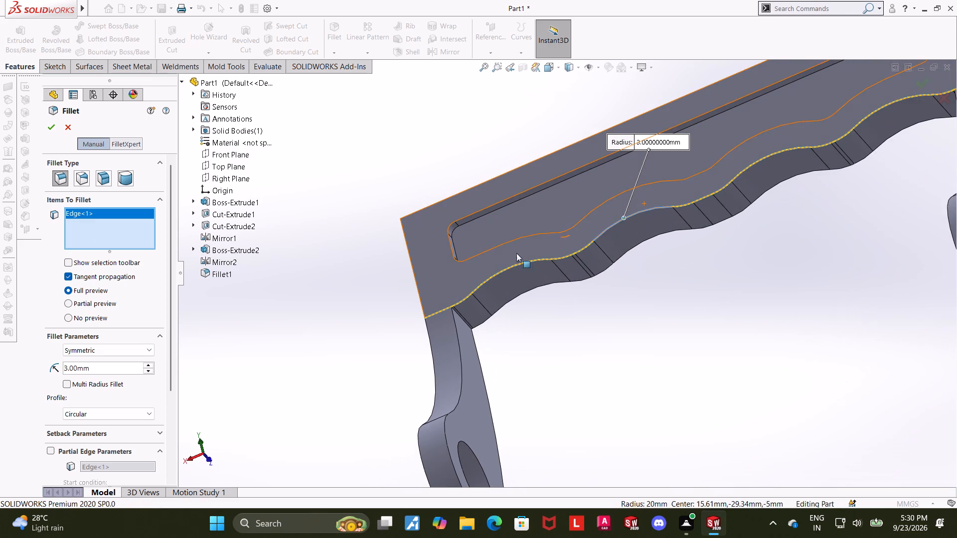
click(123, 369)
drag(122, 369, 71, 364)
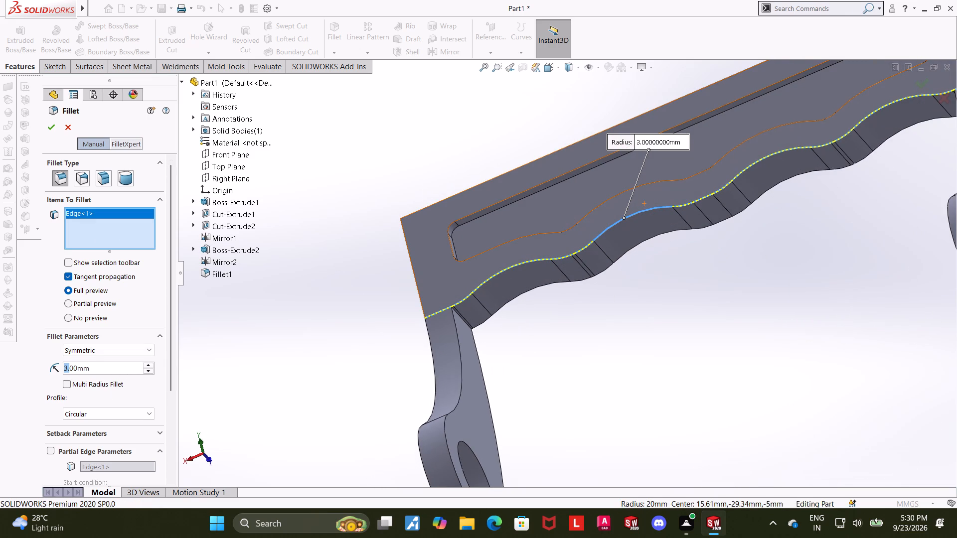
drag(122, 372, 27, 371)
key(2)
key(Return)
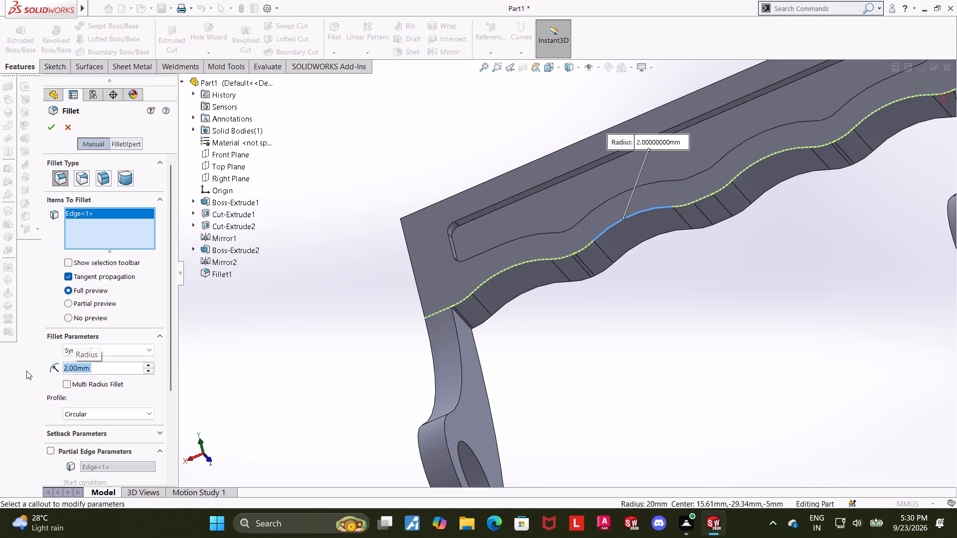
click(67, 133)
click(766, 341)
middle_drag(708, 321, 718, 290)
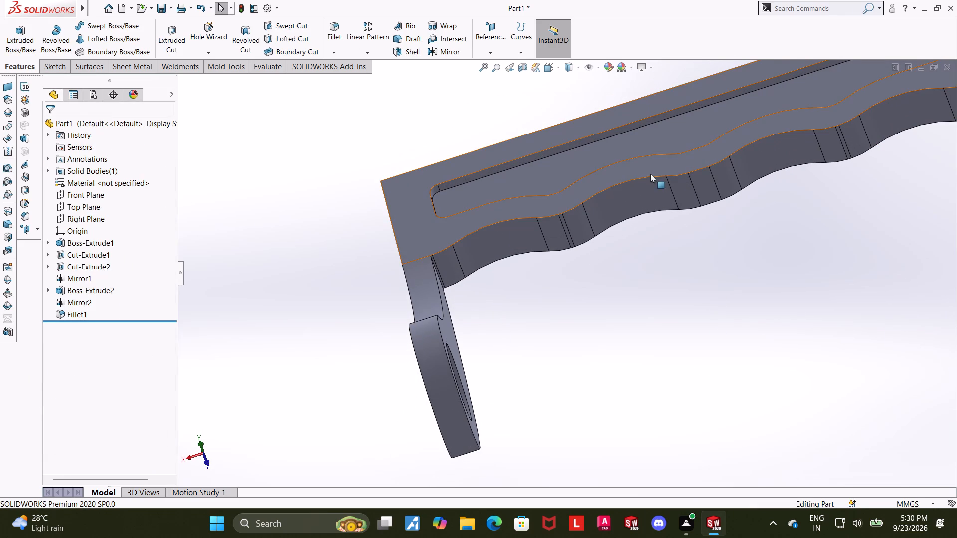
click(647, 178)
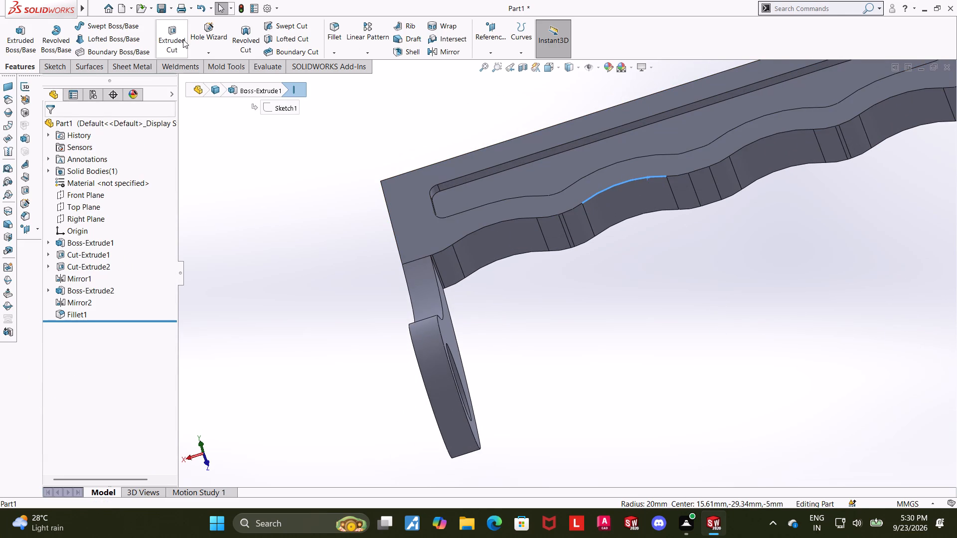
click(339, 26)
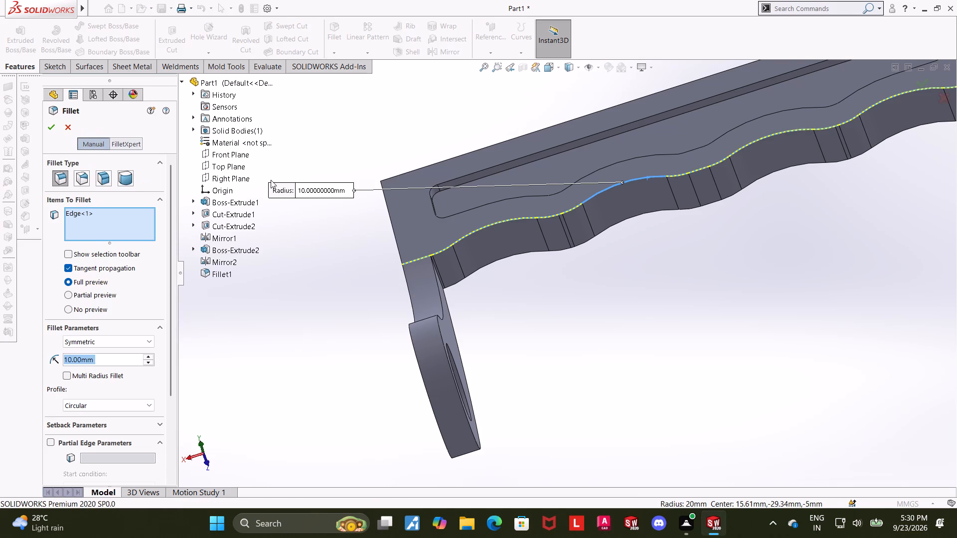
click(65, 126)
Examine the end arm extrusion's settings and inspect the handle from several angles.
middle_drag(617, 273, 629, 330)
scroll(647, 315, up, 3)
middle_drag(752, 263, 722, 281)
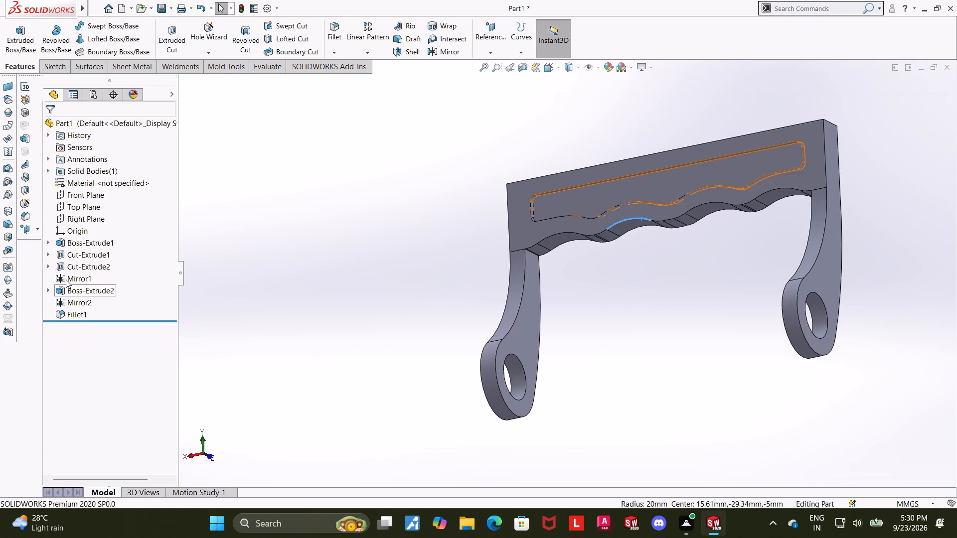
click(67, 288)
click(75, 259)
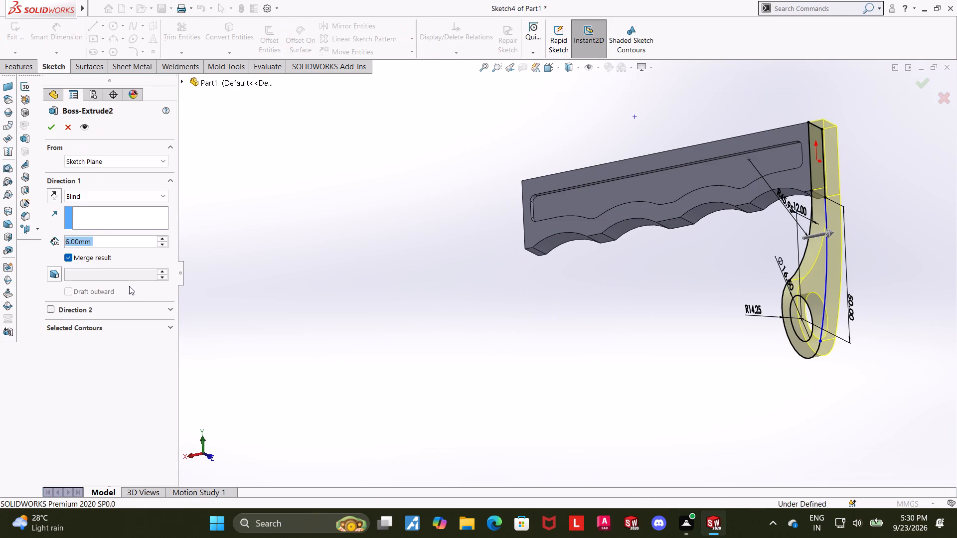
click(49, 123)
click(706, 282)
middle_drag(678, 280, 706, 277)
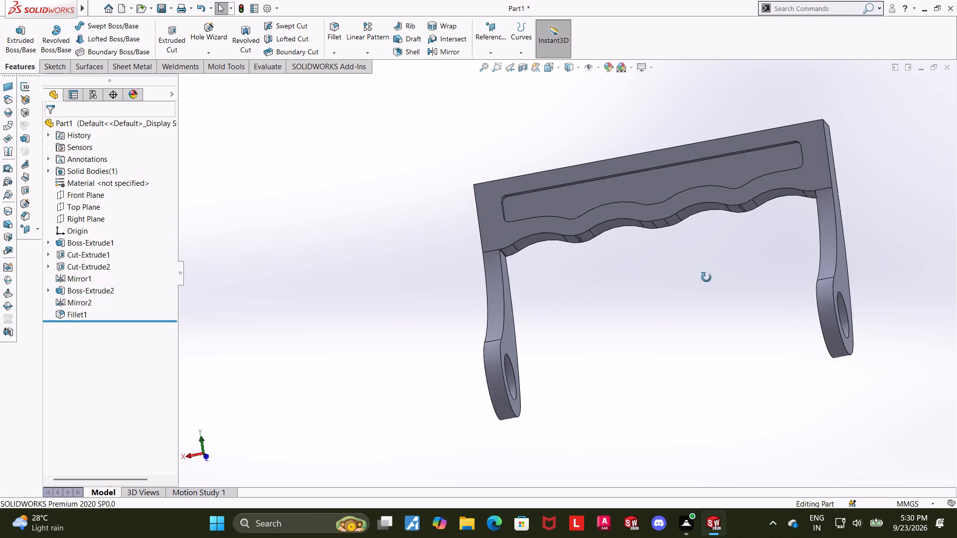
middle_drag(706, 277, 849, 226)
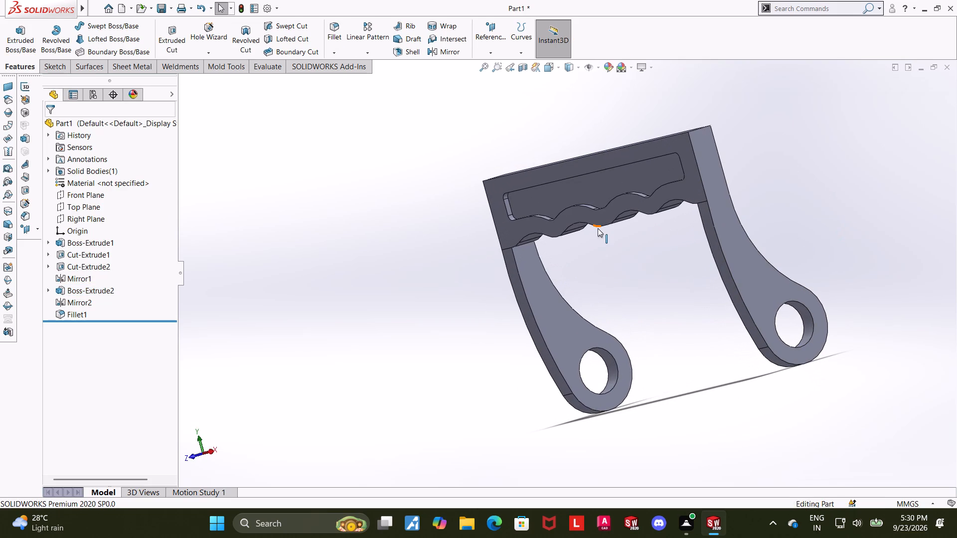
scroll(633, 225, up, 1)
middle_drag(632, 229, 636, 285)
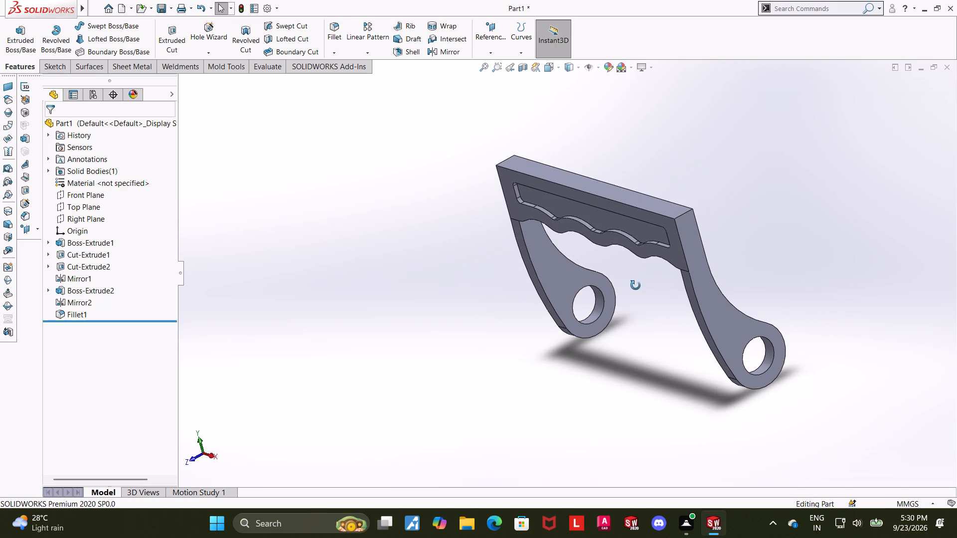
middle_drag(636, 285, 636, 287)
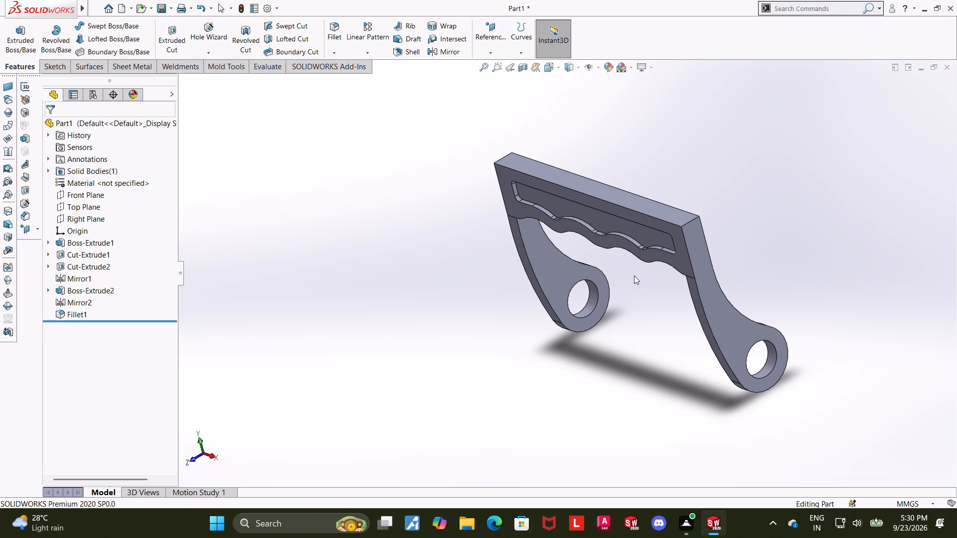
Start a Fillet, set its radius to 3 mm while trying the block's flat top face, and remove that face from the selection.
click(340, 30)
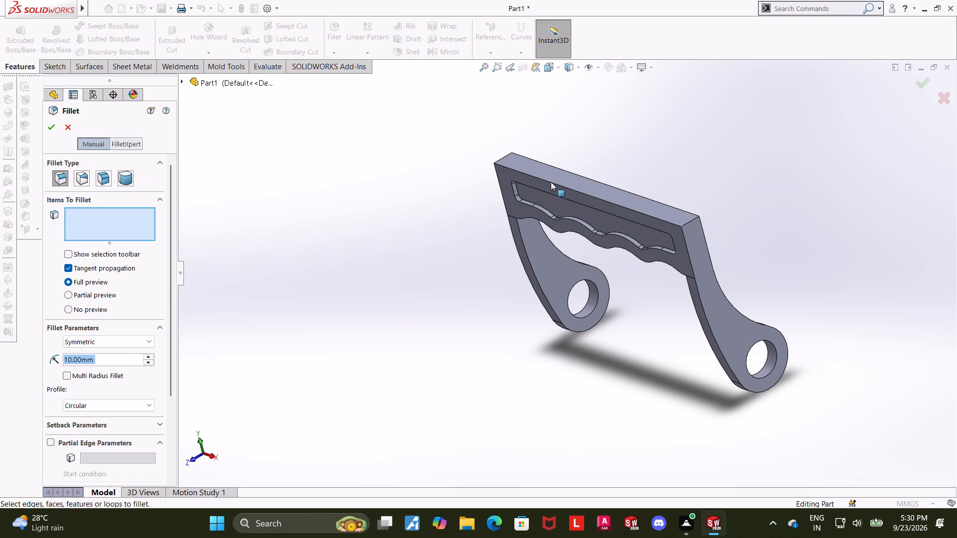
click(550, 182)
middle_drag(606, 158, 583, 229)
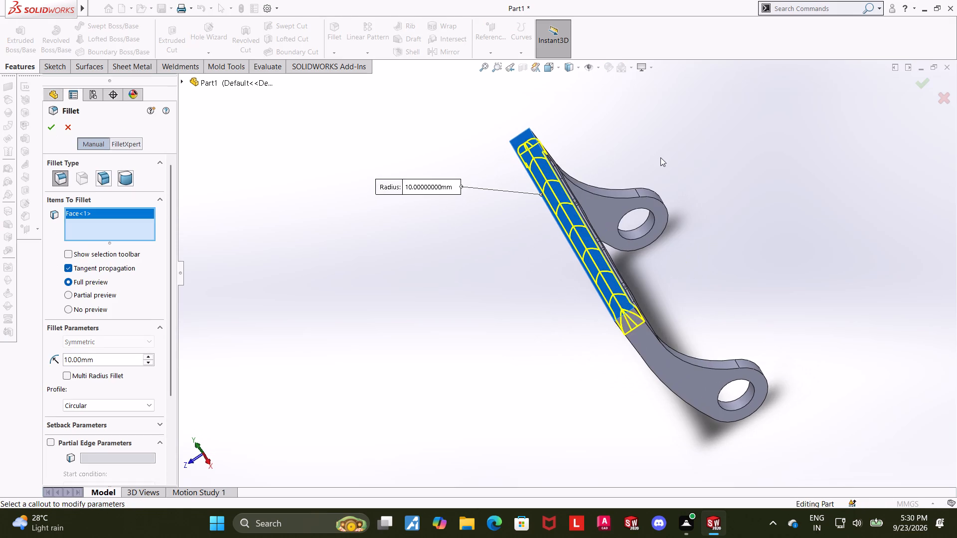
middle_drag(662, 147, 705, 78)
key(4)
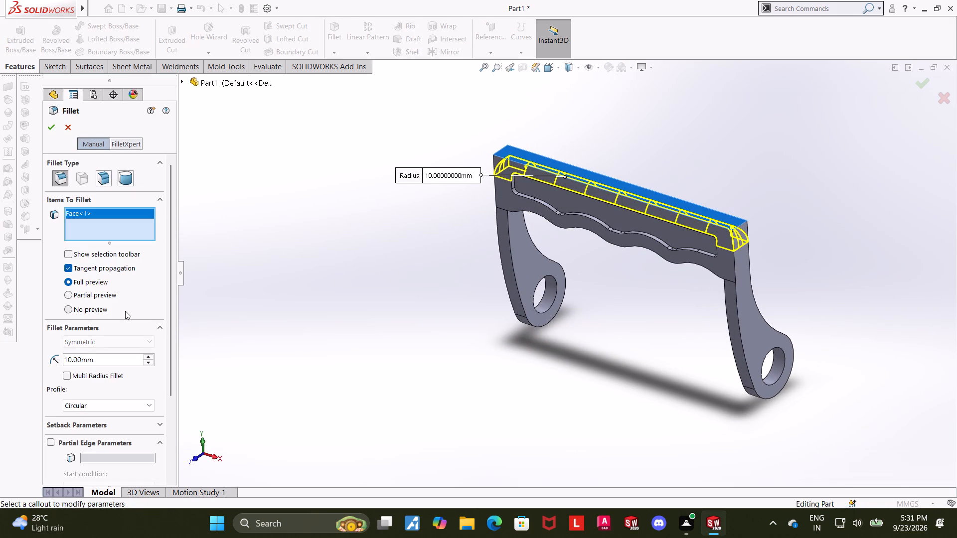
key(BackSpace)
click(120, 357)
drag(118, 357, 58, 365)
key(3)
key(Return)
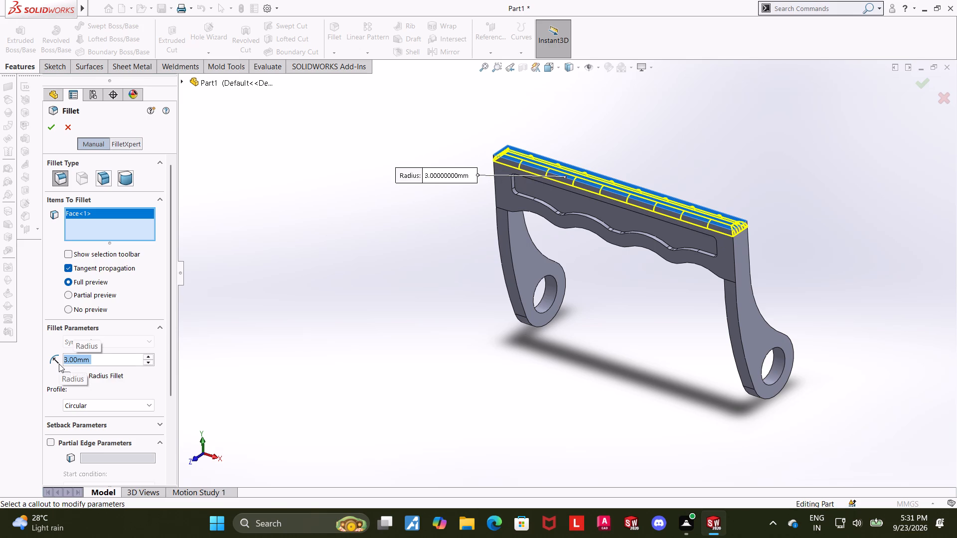
middle_drag(784, 154, 723, 183)
right_click(80, 211)
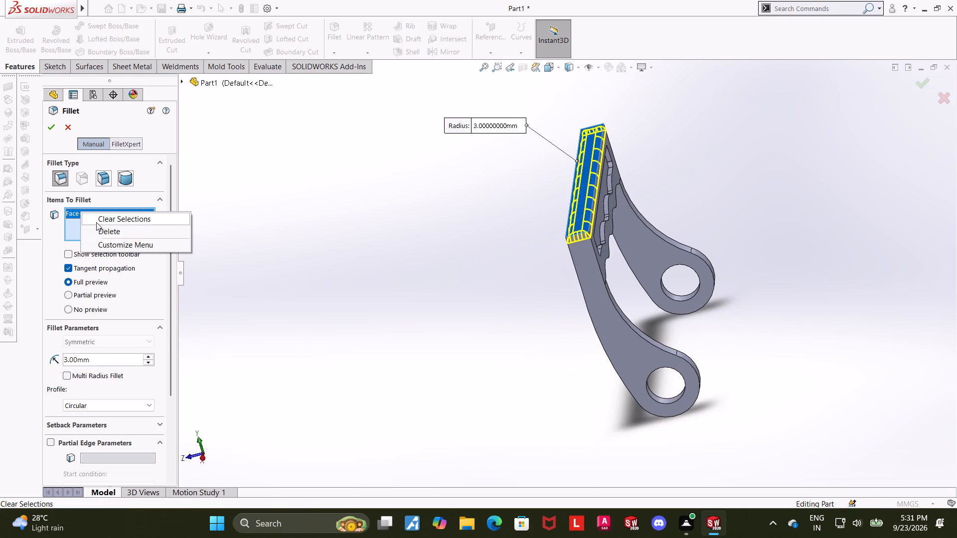
click(102, 228)
Apply the 3 mm symmetric fillet to the two long edges of the block's top face.
middle_drag(712, 226, 743, 213)
scroll(572, 182, down, 4)
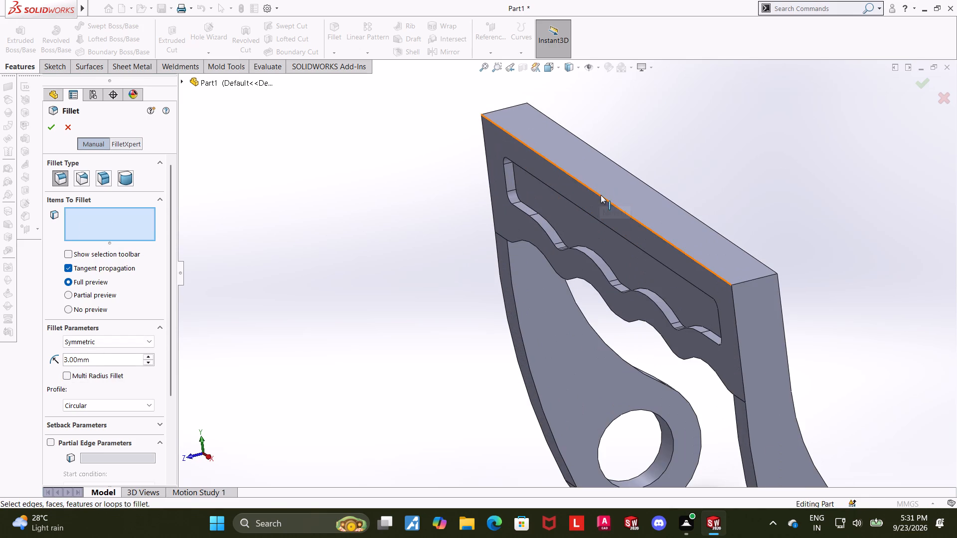
click(601, 197)
middle_drag(806, 161, 715, 242)
scroll(717, 241, up, 2)
middle_drag(731, 233, 795, 227)
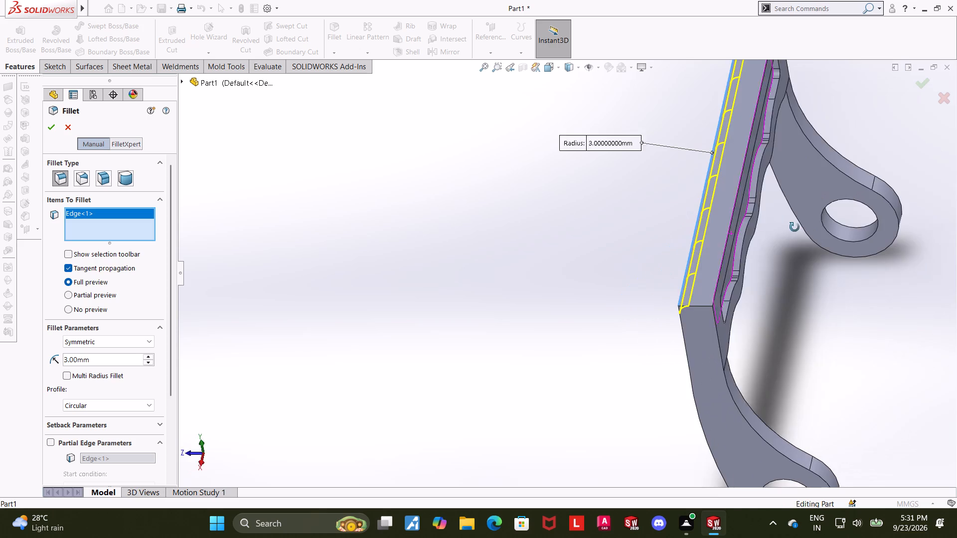
middle_drag(795, 227, 795, 227)
click(735, 209)
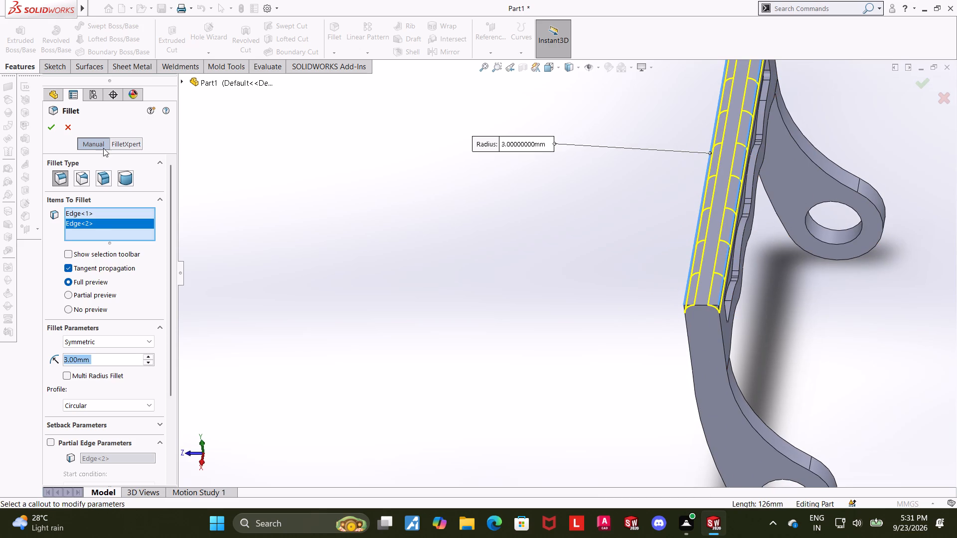
click(49, 124)
Start a symmetric 3 mm Fillet along the lower scalloped edge on the block face opposite the one tried before.
scroll(550, 236, up, 4)
middle_drag(605, 238, 734, 181)
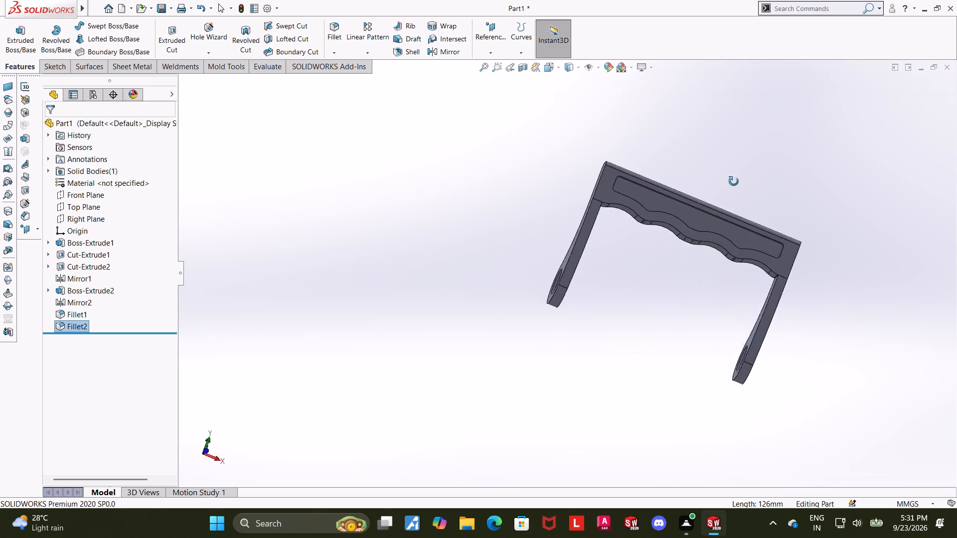
middle_drag(734, 181, 728, 202)
scroll(731, 252, down, 5)
middle_drag(633, 274, 648, 257)
scroll(648, 256, up, 1)
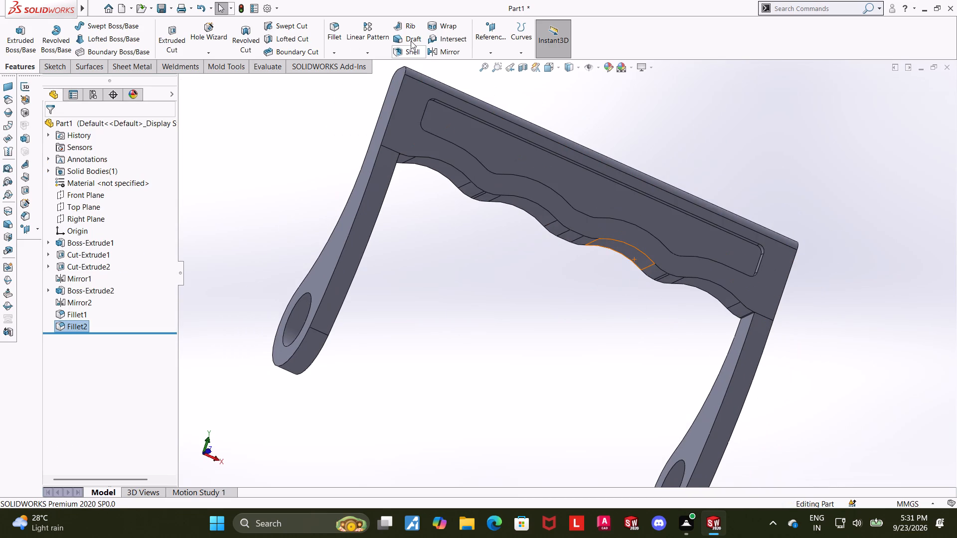
click(337, 29)
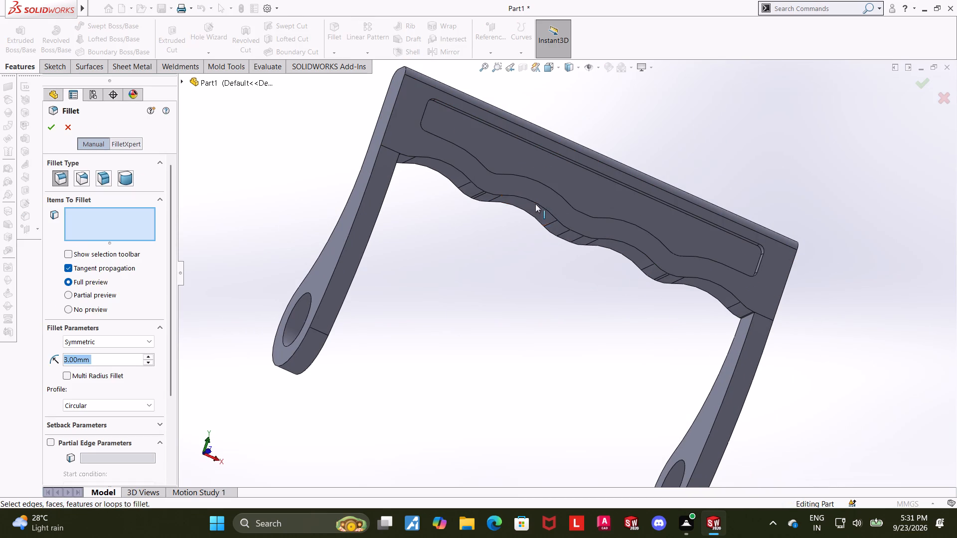
click(535, 203)
middle_drag(478, 259, 509, 247)
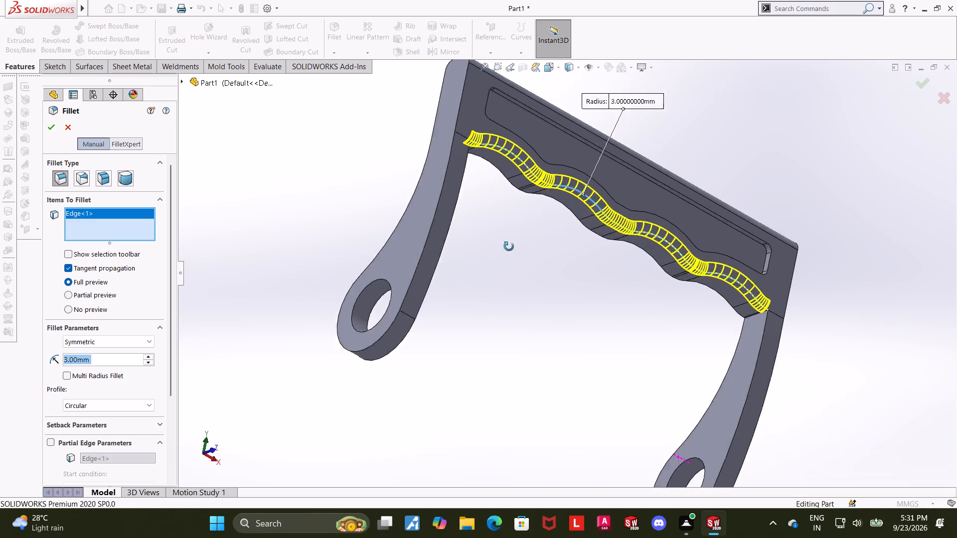
middle_drag(509, 247, 610, 168)
middle_drag(780, 219, 818, 209)
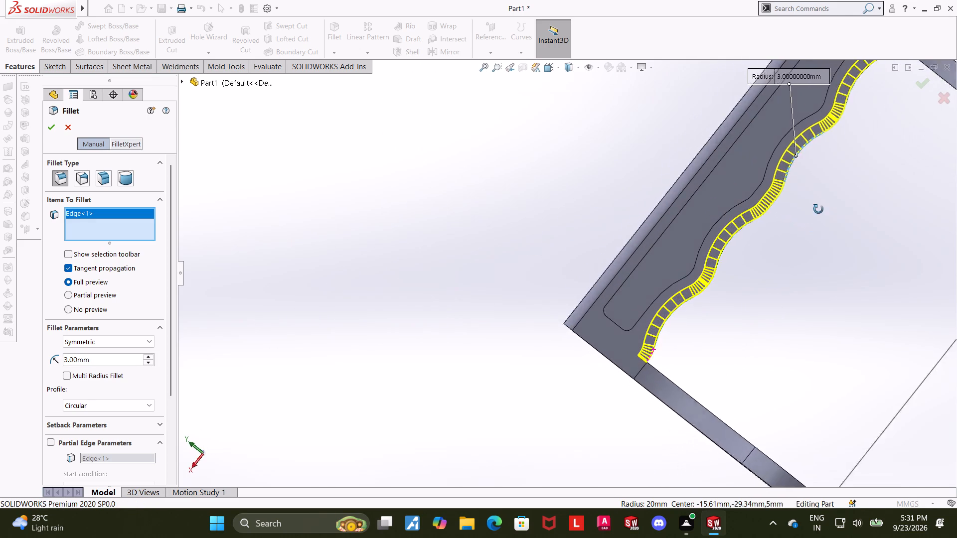
middle_drag(818, 209, 815, 208)
middle_drag(804, 208, 764, 154)
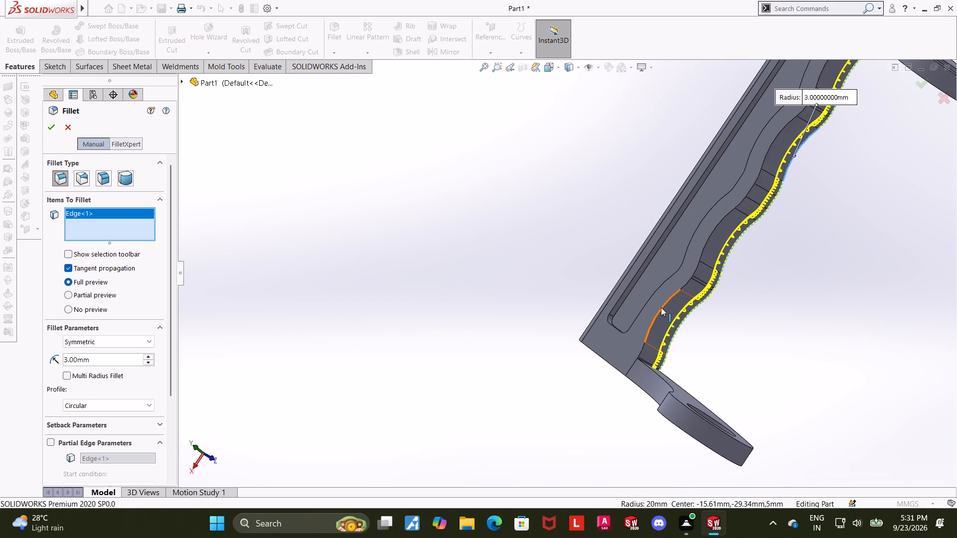
Try adding the other face's scalloped edge, remove it from the selection, and complete the 3 mm fillet on the first scalloped edge.
click(661, 307)
middle_drag(826, 306, 856, 325)
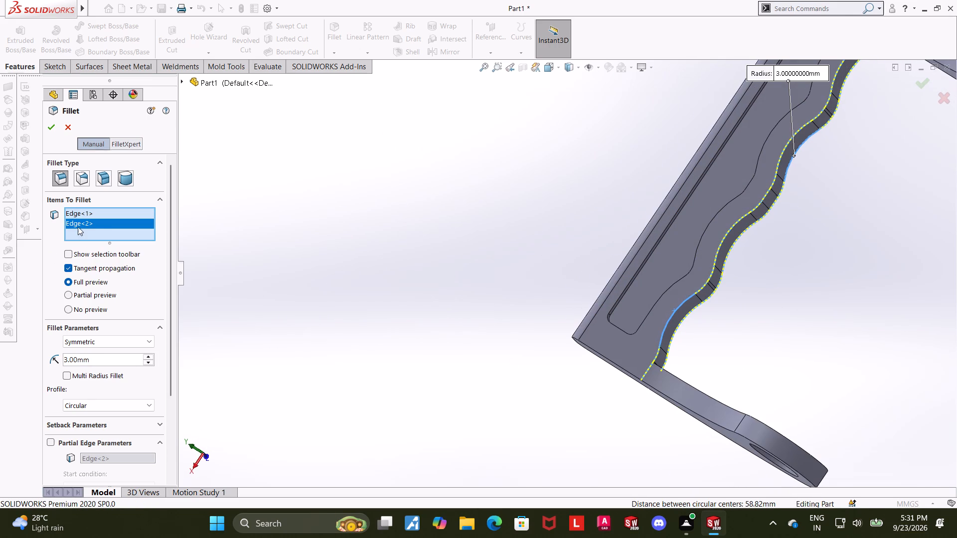
right_click(79, 225)
click(97, 241)
middle_drag(830, 240, 892, 261)
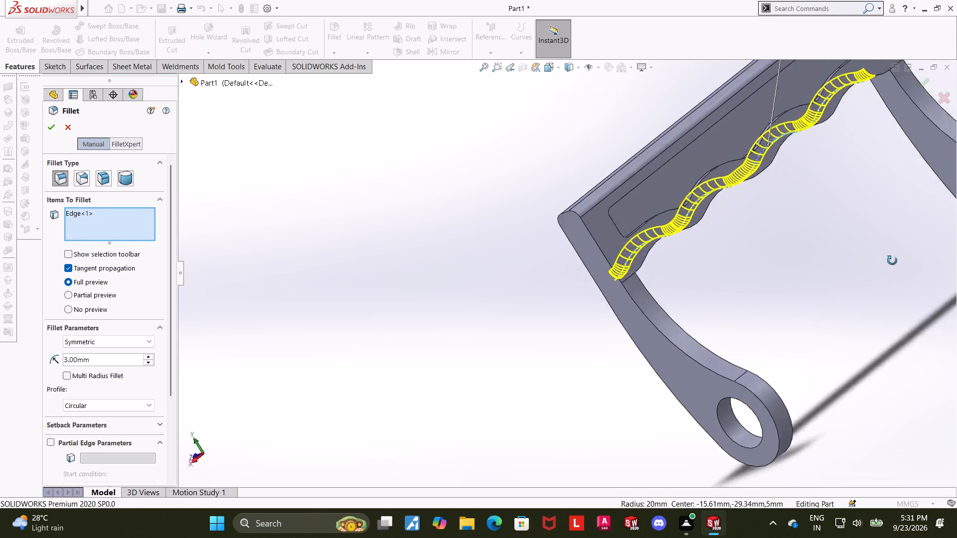
middle_drag(892, 261, 956, 182)
click(50, 124)
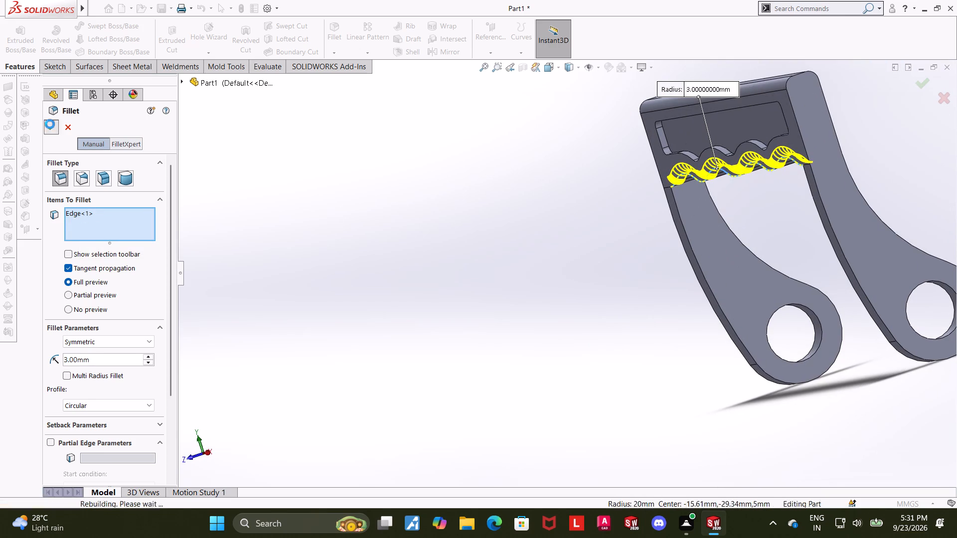
scroll(511, 210, up, 3)
scroll(784, 185, up, 1)
middle_drag(793, 200, 813, 210)
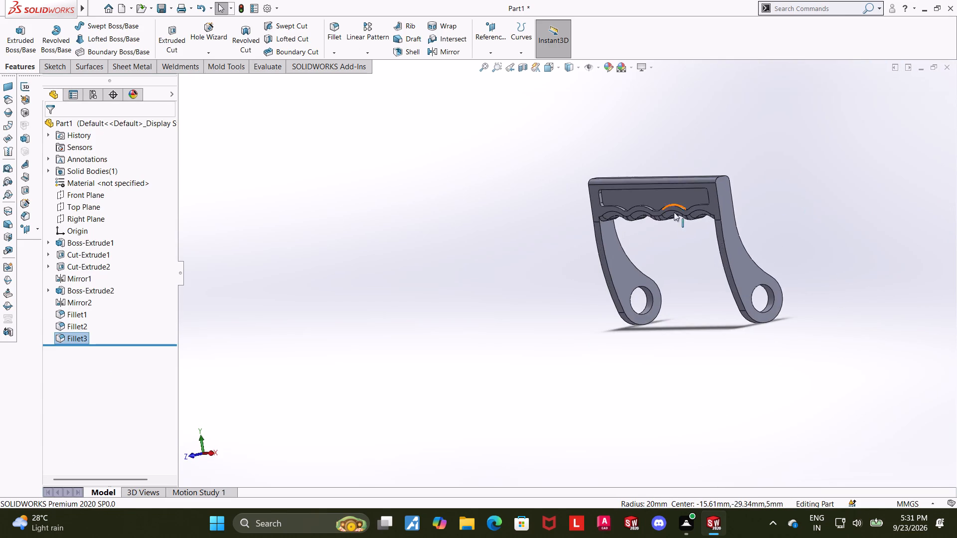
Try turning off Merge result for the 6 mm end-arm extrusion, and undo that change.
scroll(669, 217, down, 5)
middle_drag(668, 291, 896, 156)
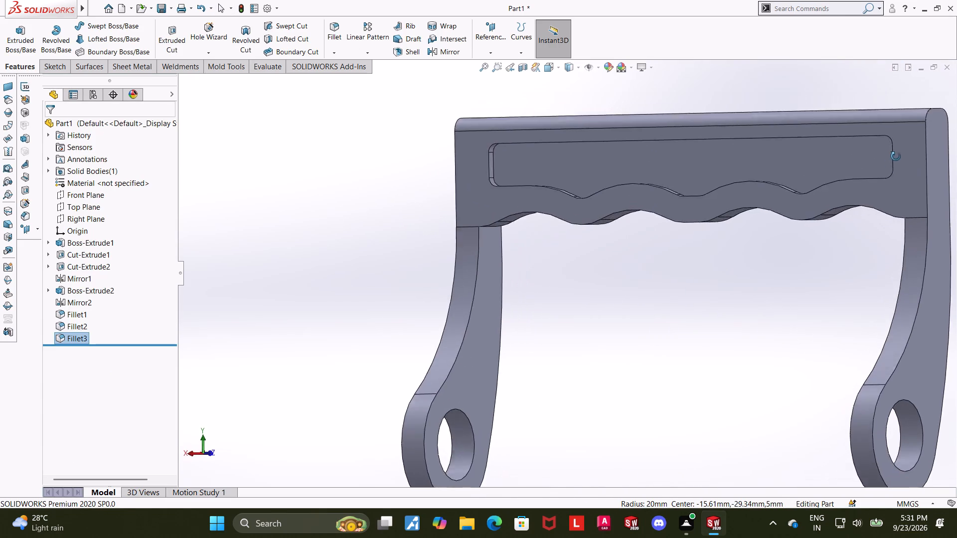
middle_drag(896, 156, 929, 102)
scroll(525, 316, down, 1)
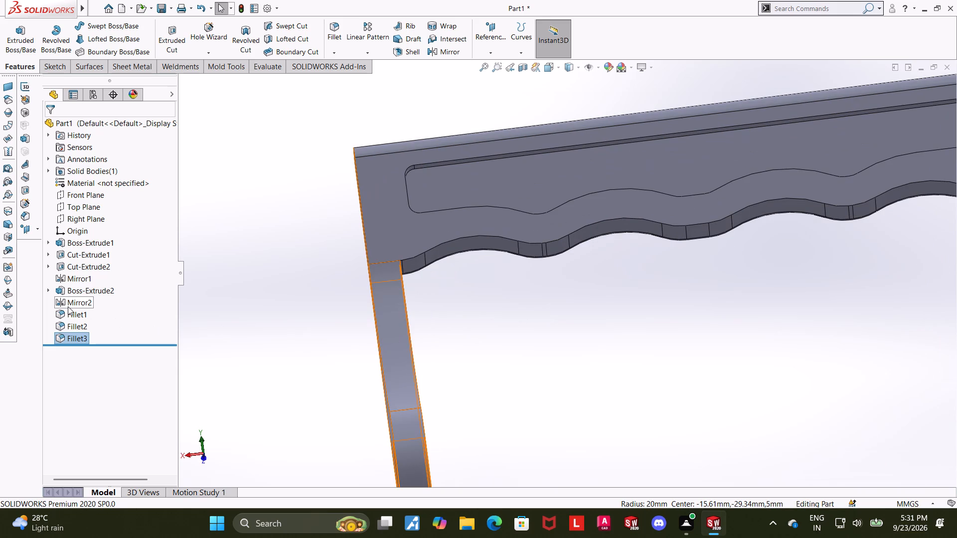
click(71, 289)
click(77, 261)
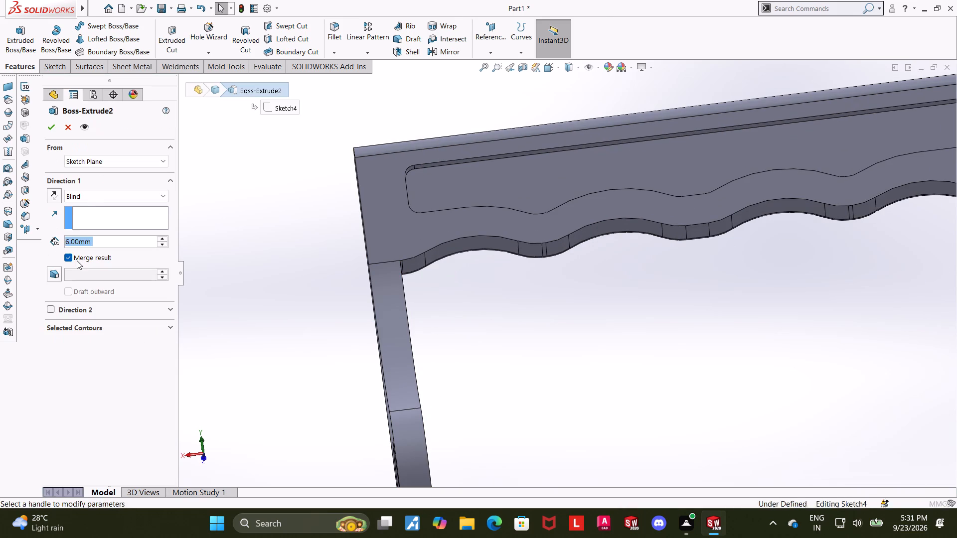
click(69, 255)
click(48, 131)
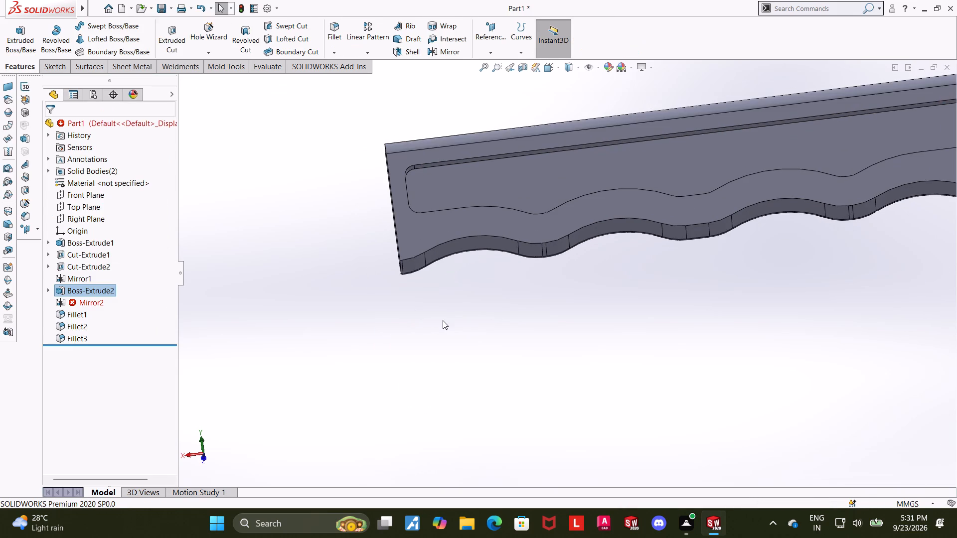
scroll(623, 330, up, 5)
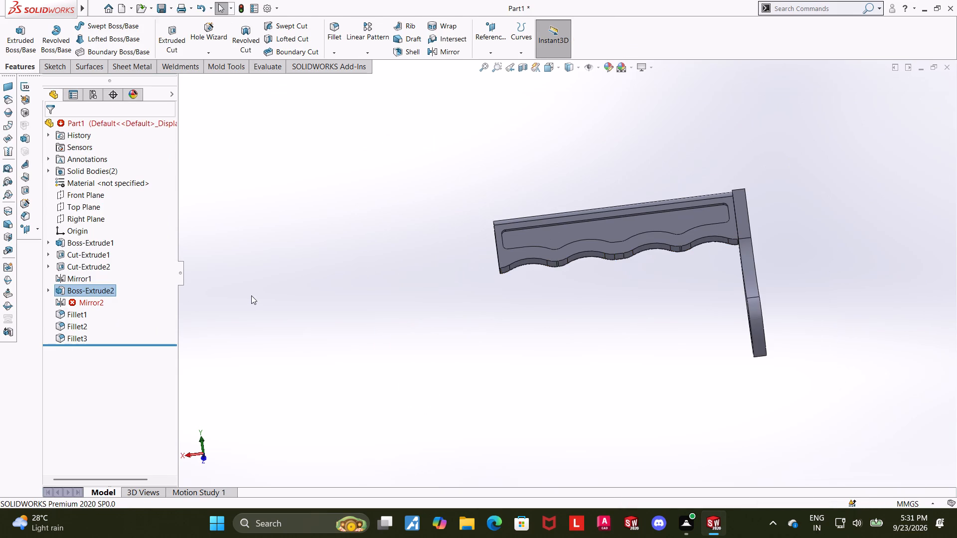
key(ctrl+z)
Start a symmetric 2 mm Fillet on one arm's outer-face perimeter, try its inner-face edge, and remove that inner edge from the selection.
scroll(661, 259, down, 3)
middle_drag(601, 290, 601, 285)
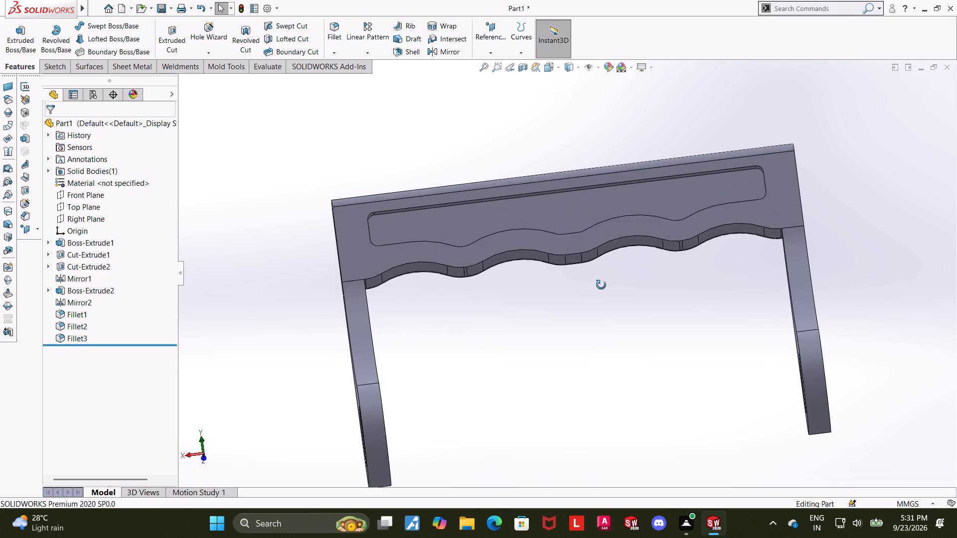
middle_drag(601, 285, 676, 368)
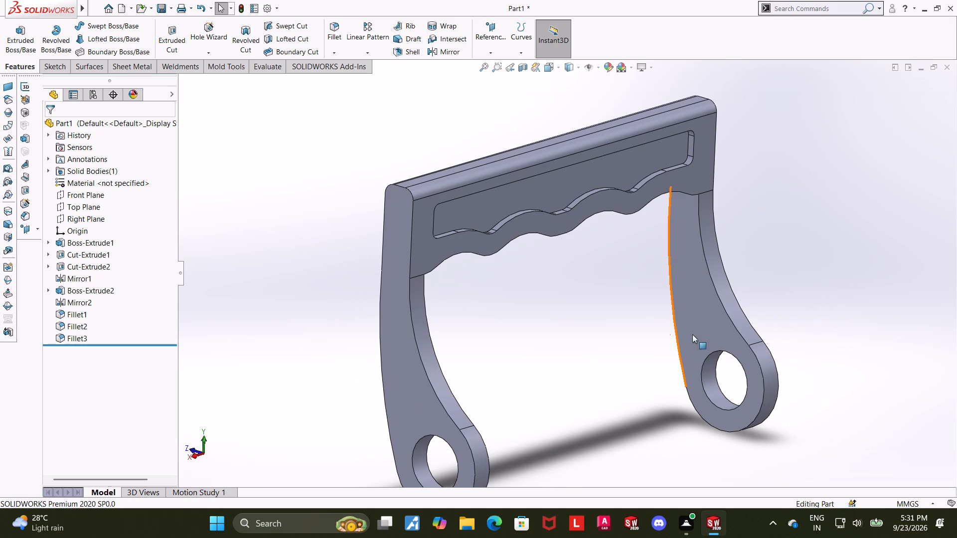
middle_drag(798, 376, 751, 383)
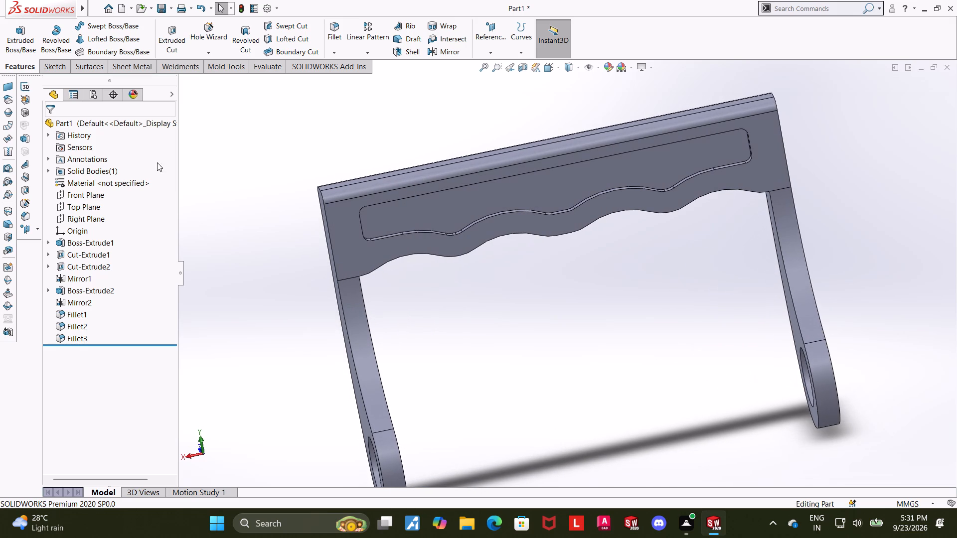
click(338, 30)
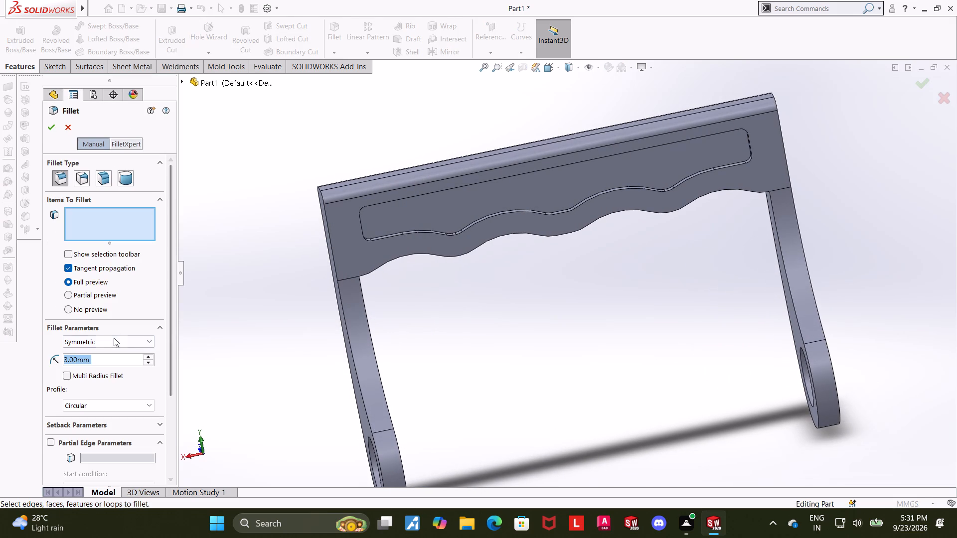
key(2)
key(Return)
middle_drag(623, 404, 616, 404)
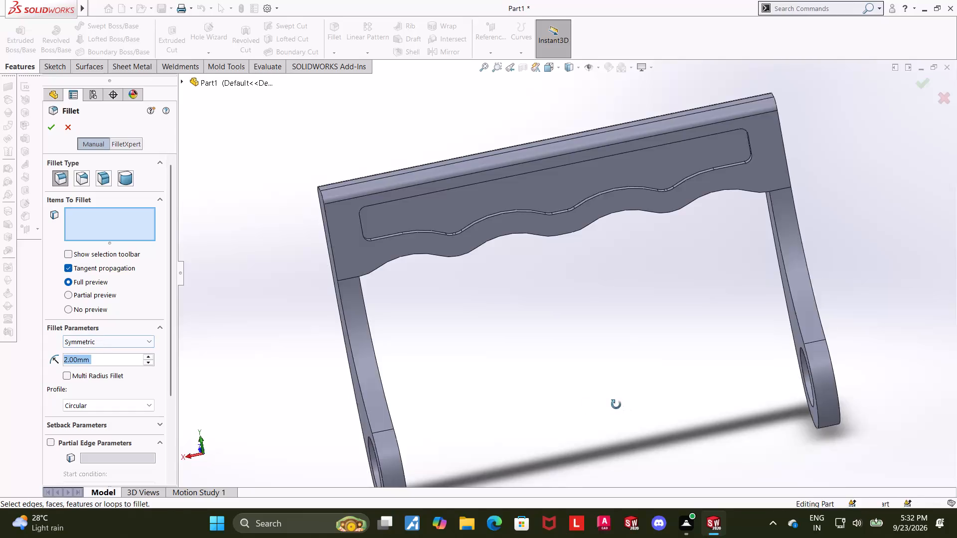
middle_drag(616, 404, 591, 408)
click(799, 314)
middle_drag(721, 354, 748, 338)
click(801, 332)
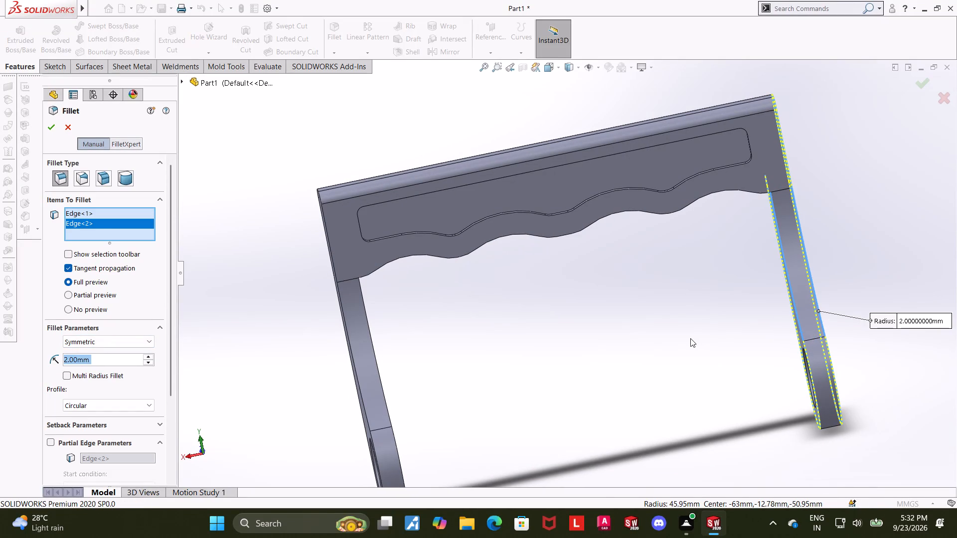
right_click(76, 221)
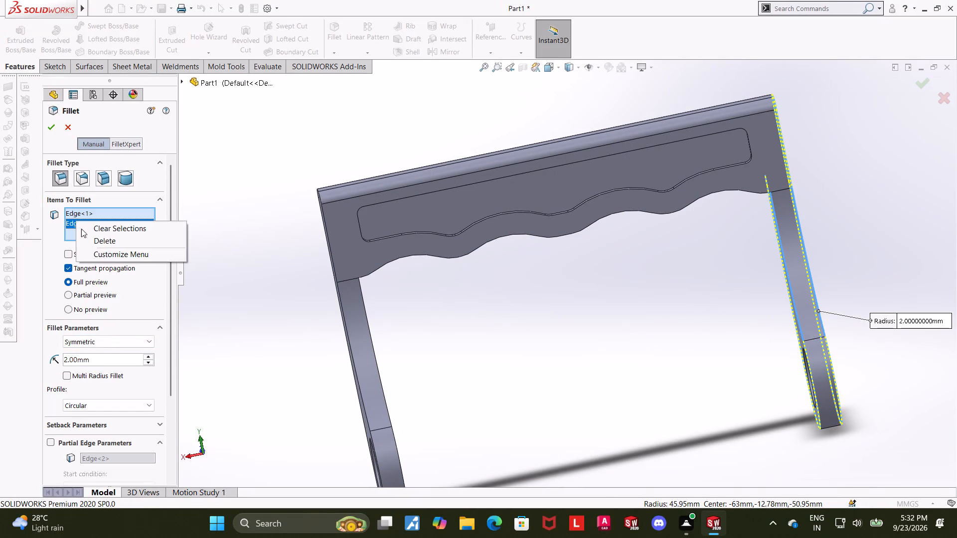
click(95, 243)
Add the other arm's outer-face perimeter edge and complete the 2 mm fillet on both arms.
middle_drag(623, 352, 625, 330)
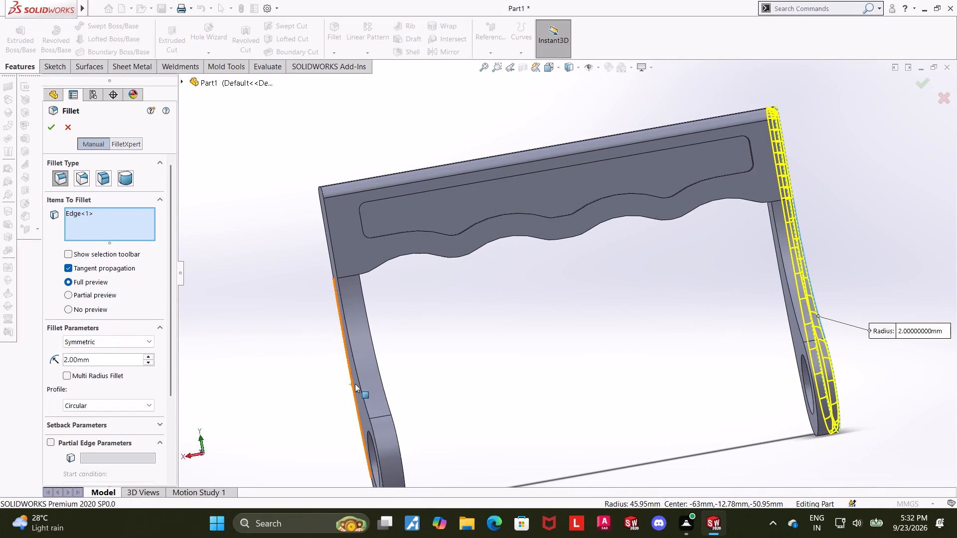
click(361, 387)
middle_drag(541, 393, 479, 422)
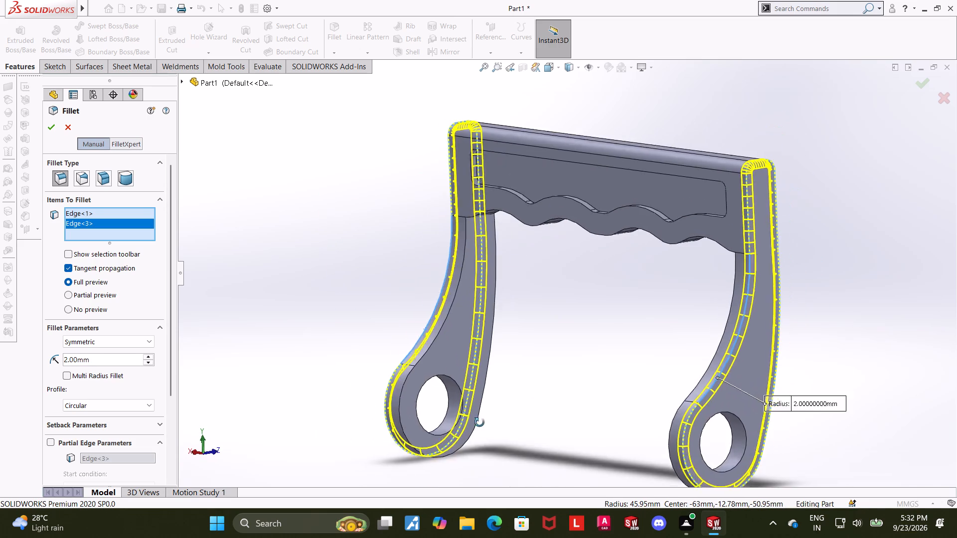
middle_drag(479, 422, 493, 419)
click(52, 133)
click(638, 348)
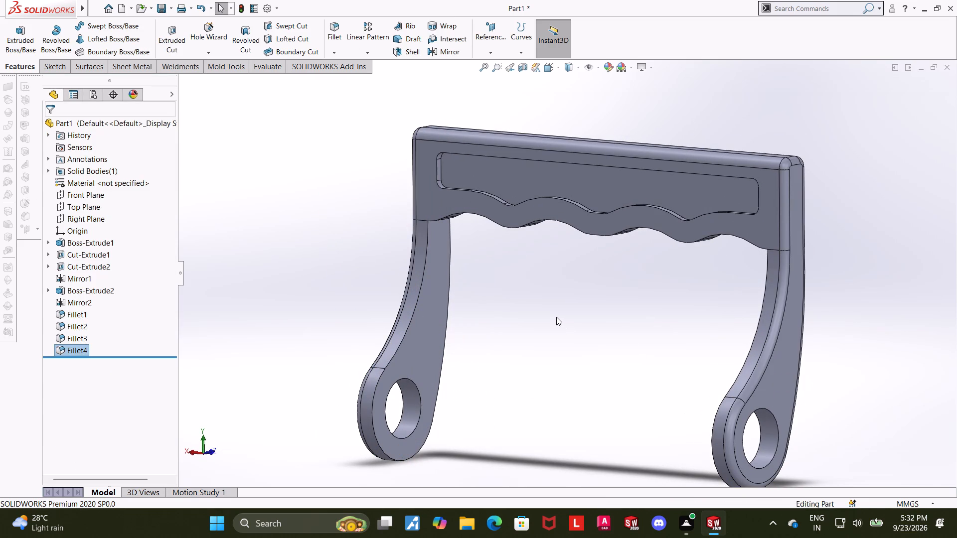
Apply a symmetric 1.5 mm fillet to both rim edges of the holes in the two end arms.
click(333, 24)
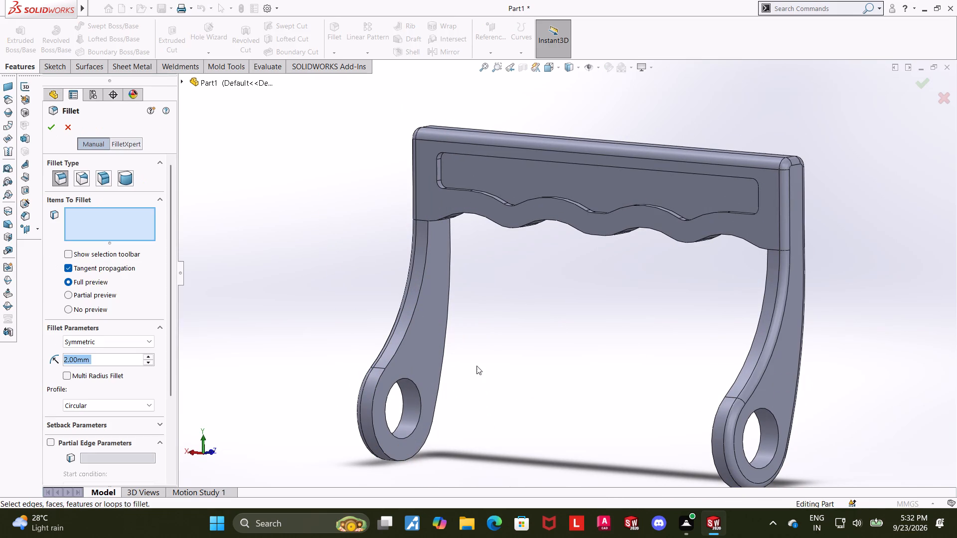
text(1.5)
key(Return)
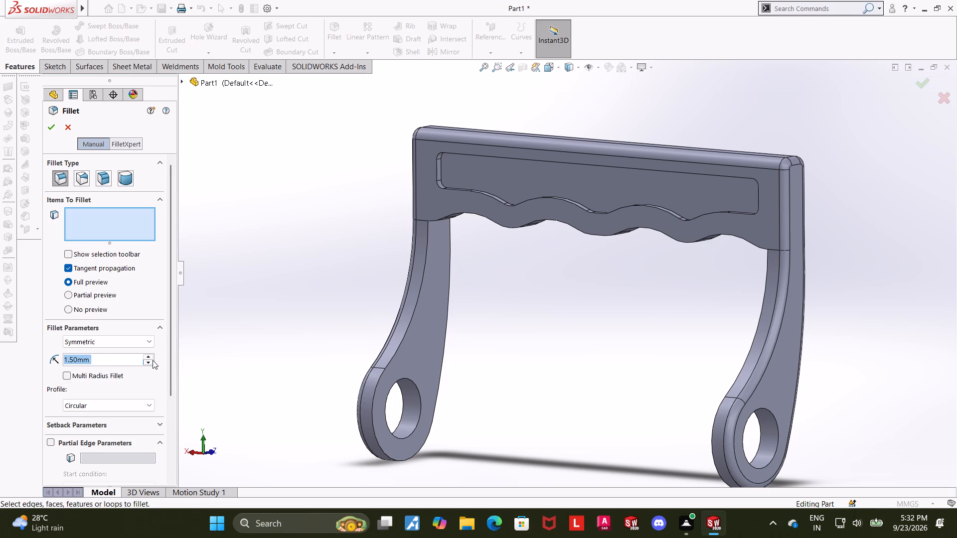
click(418, 391)
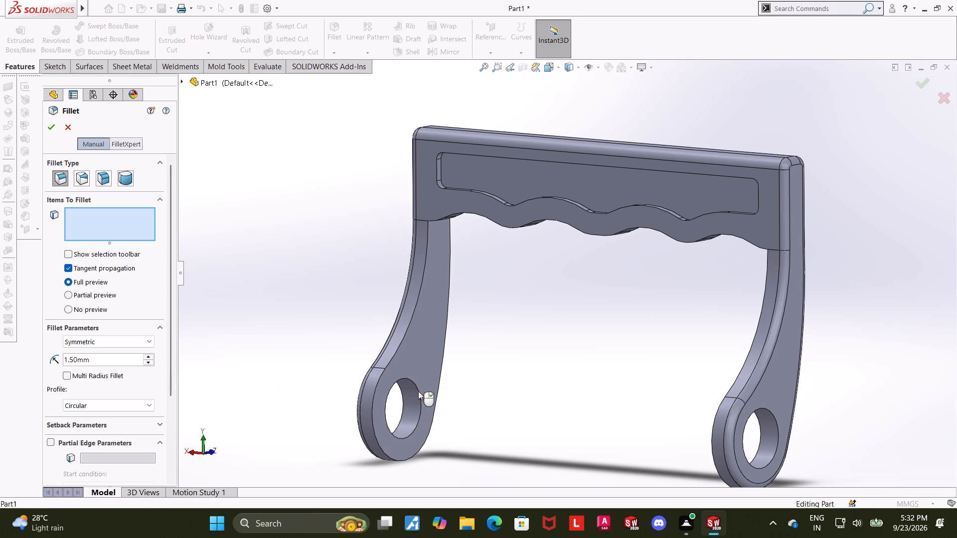
click(402, 410)
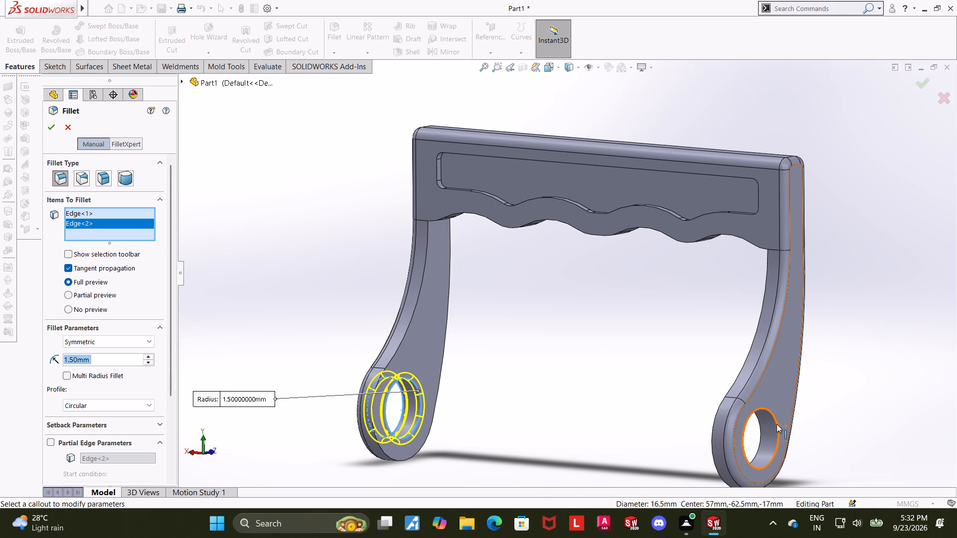
click(777, 424)
click(757, 449)
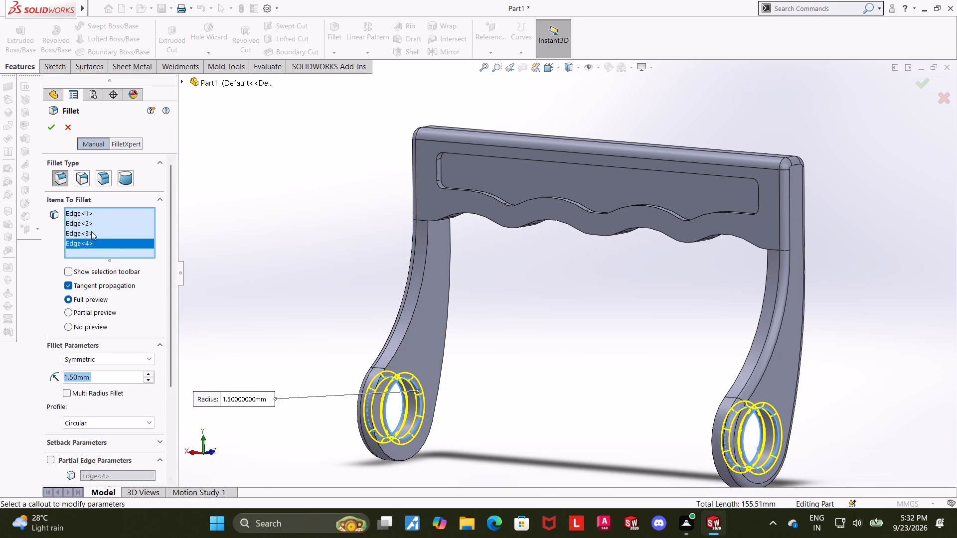
click(52, 131)
click(634, 408)
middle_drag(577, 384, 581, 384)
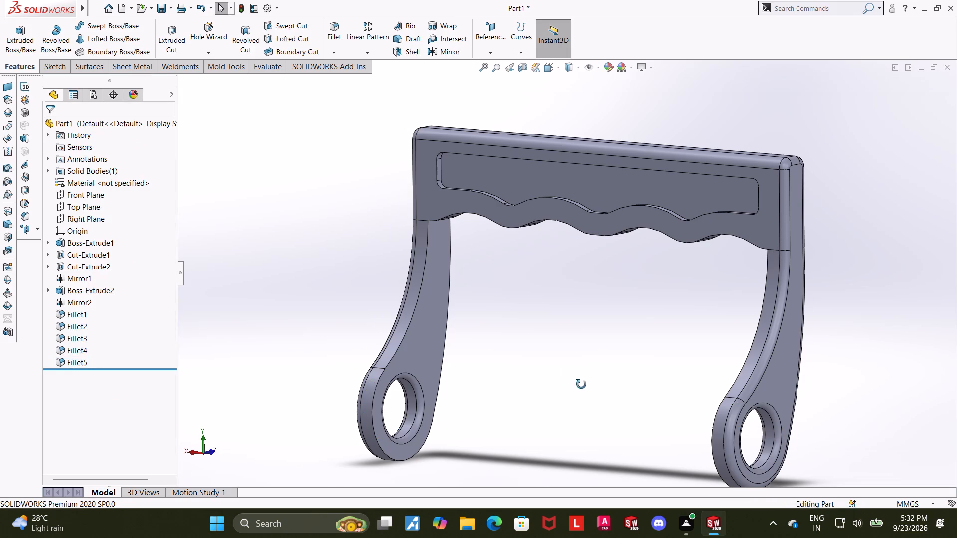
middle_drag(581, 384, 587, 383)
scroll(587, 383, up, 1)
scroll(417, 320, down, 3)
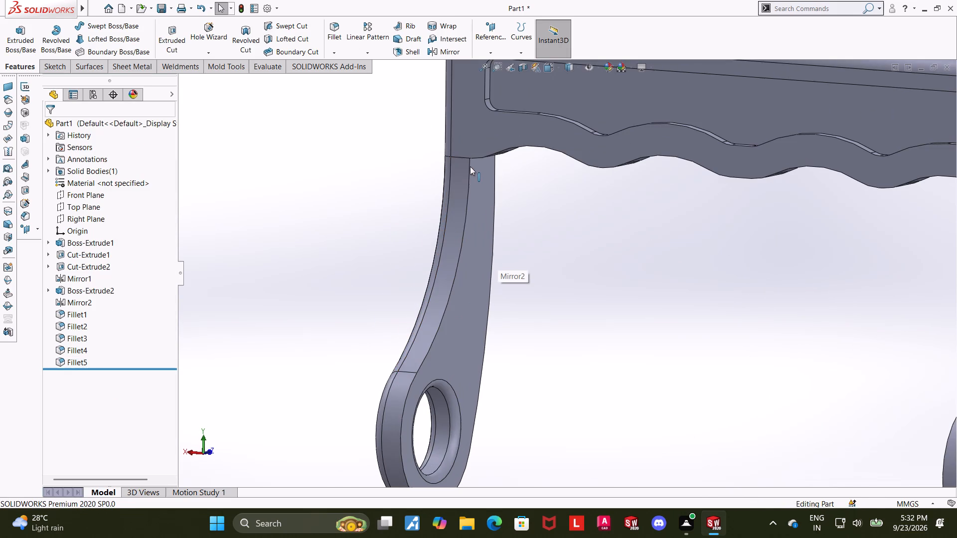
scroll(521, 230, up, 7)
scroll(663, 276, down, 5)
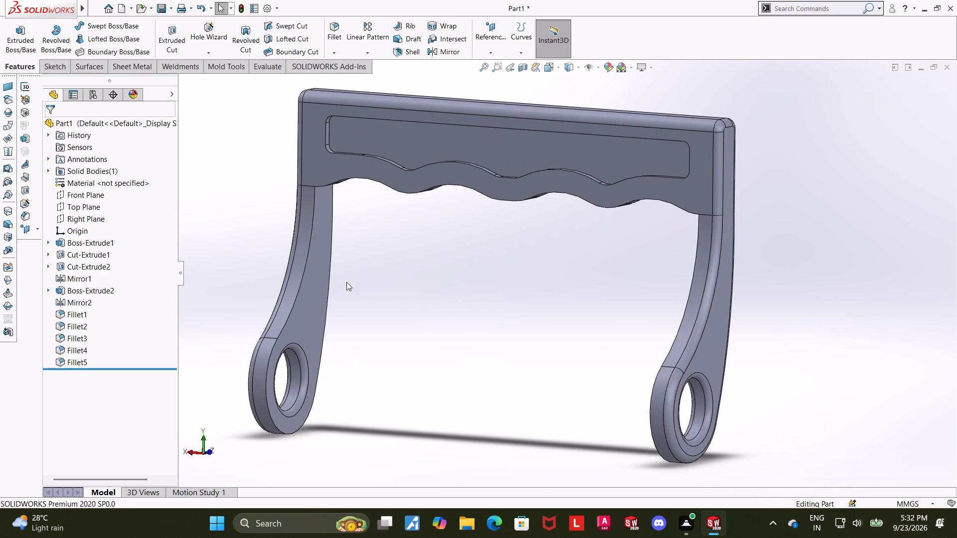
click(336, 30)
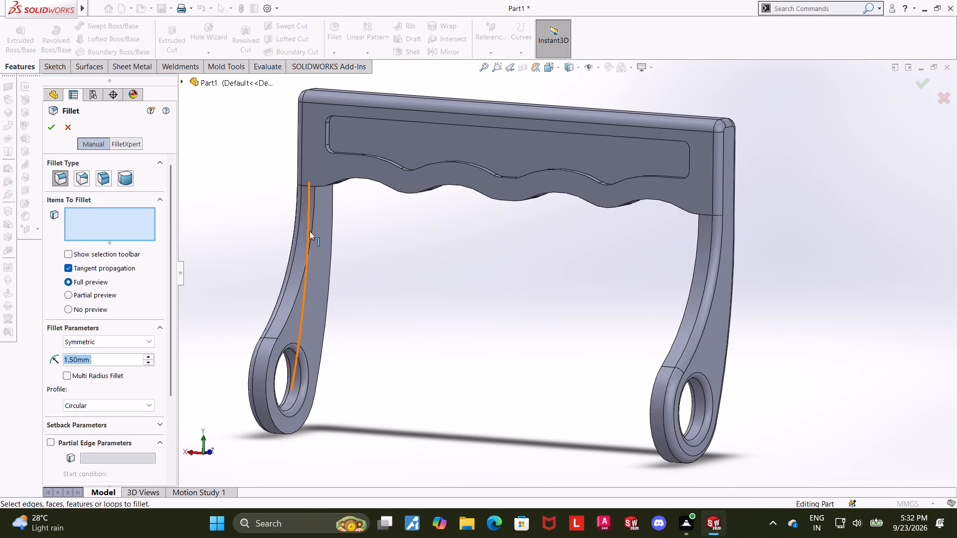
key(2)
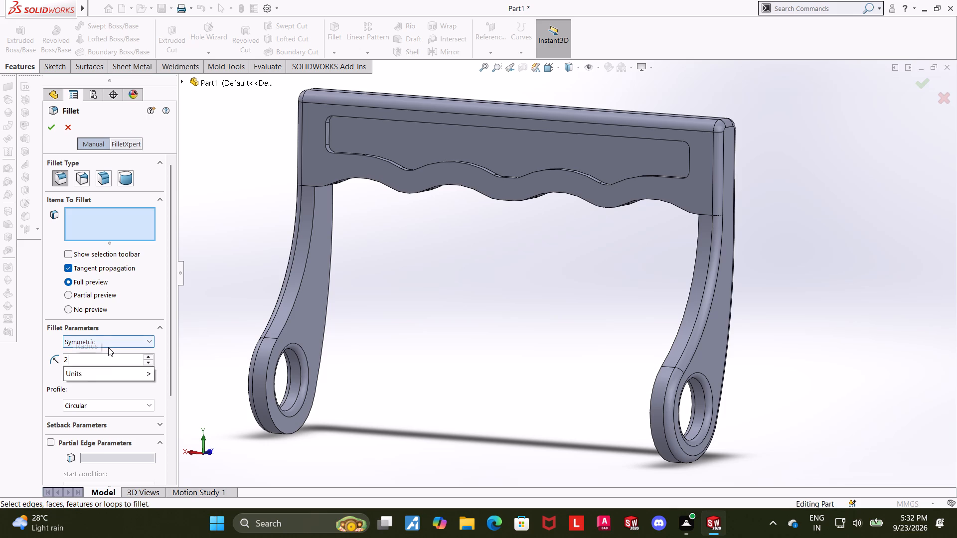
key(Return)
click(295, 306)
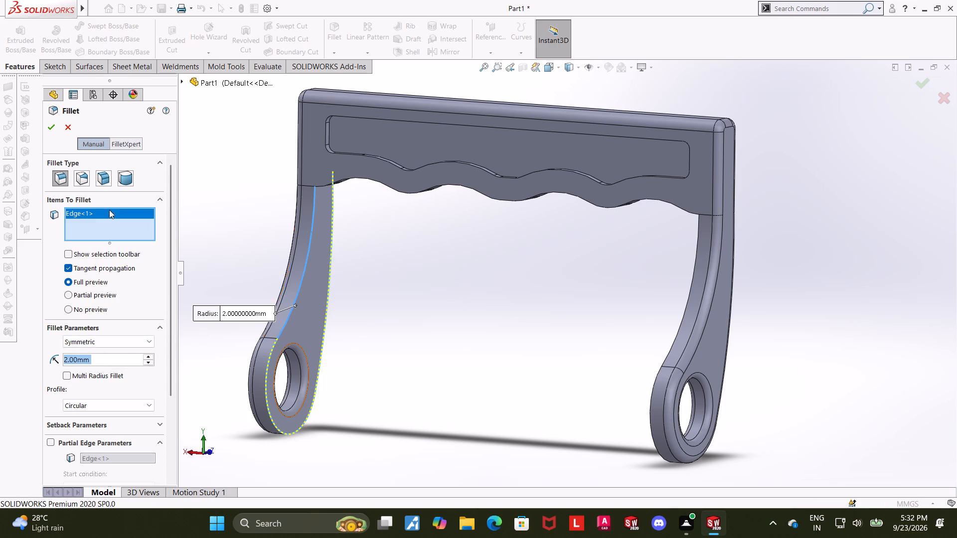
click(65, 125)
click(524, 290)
Examine the handle's scalloped underside and the junctions between the block and the two end arms.
middle_drag(412, 285, 463, 270)
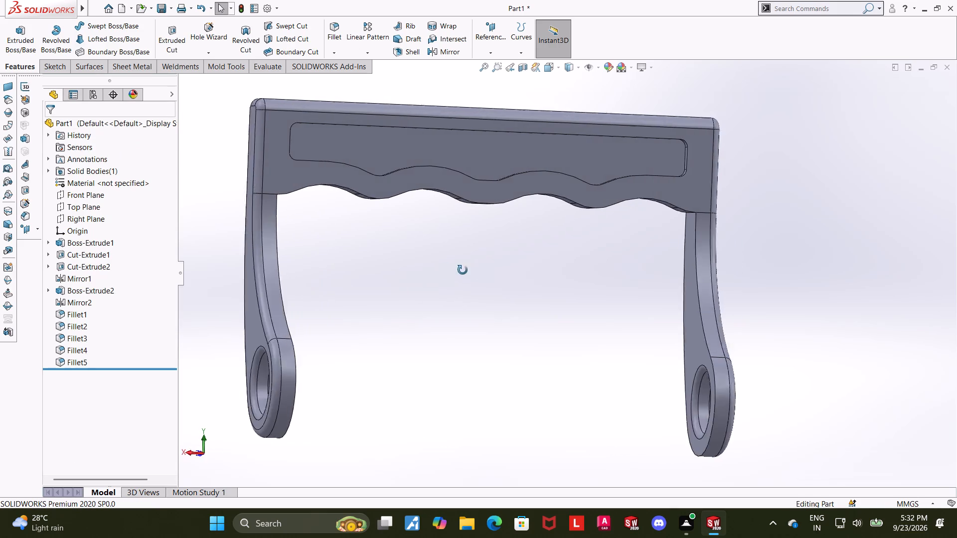
middle_drag(463, 270, 438, 271)
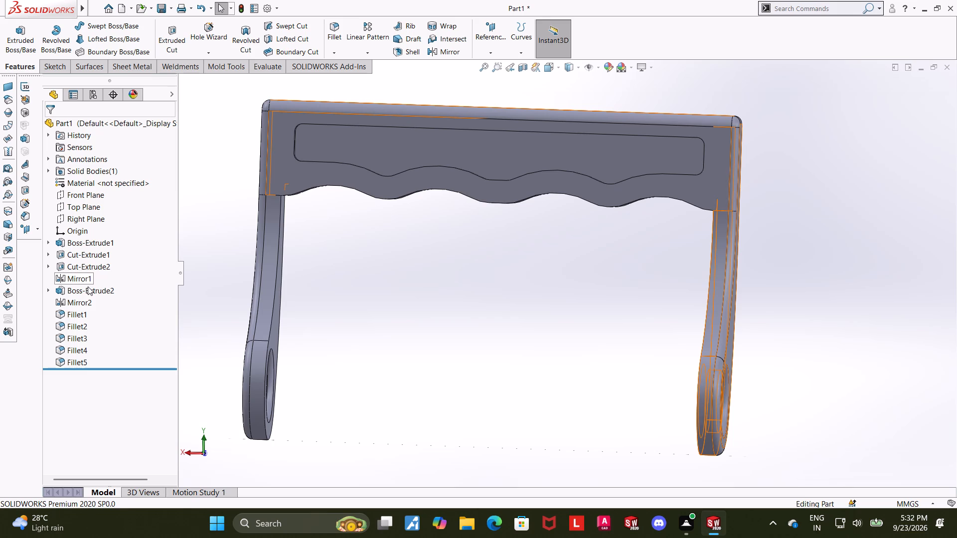
middle_drag(322, 205, 322, 129)
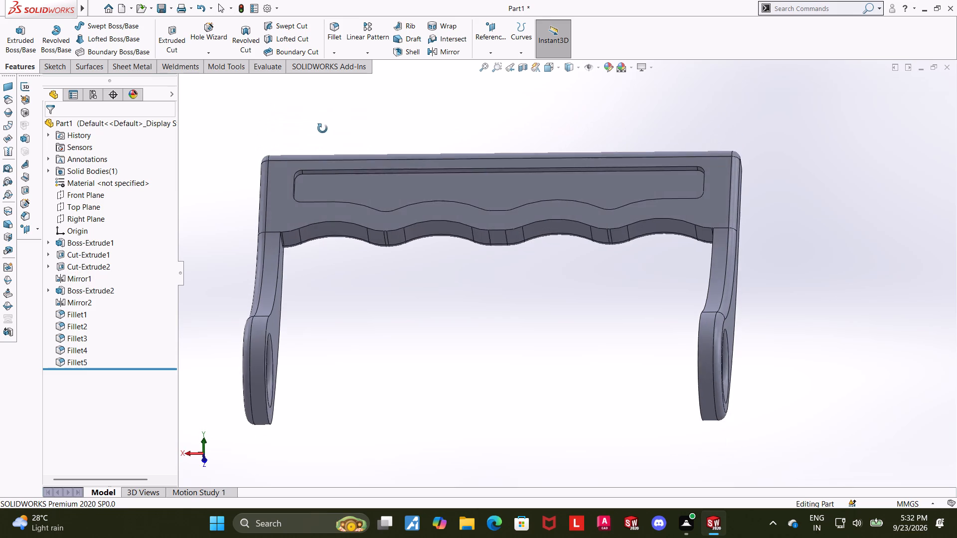
middle_drag(322, 129, 322, 129)
scroll(327, 194, down, 5)
scroll(542, 282, up, 4)
scroll(742, 254, down, 2)
scroll(751, 253, up, 7)
scroll(735, 248, down, 4)
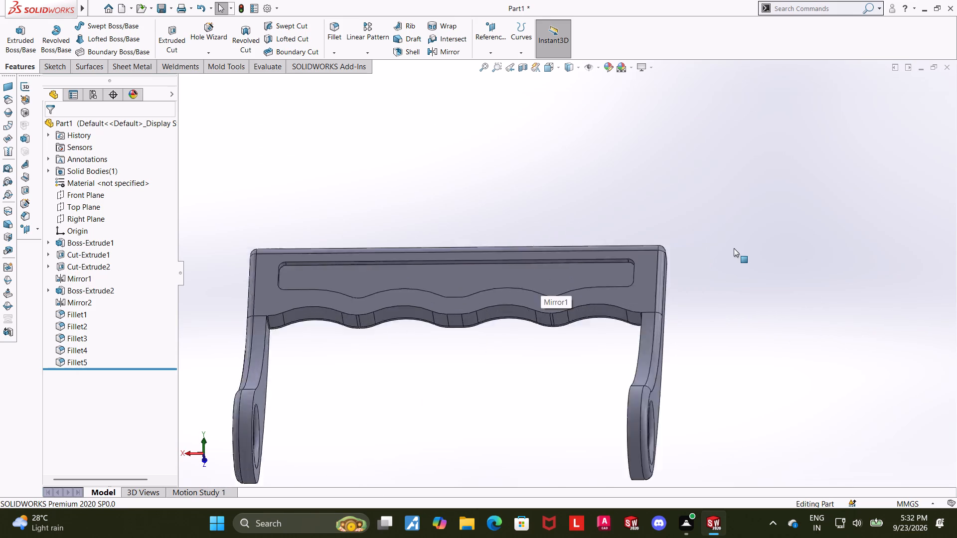
scroll(734, 248, down, 1)
scroll(581, 372, up, 6)
scroll(447, 367, up, 1)
middle_drag(447, 367, 455, 389)
scroll(462, 279, down, 3)
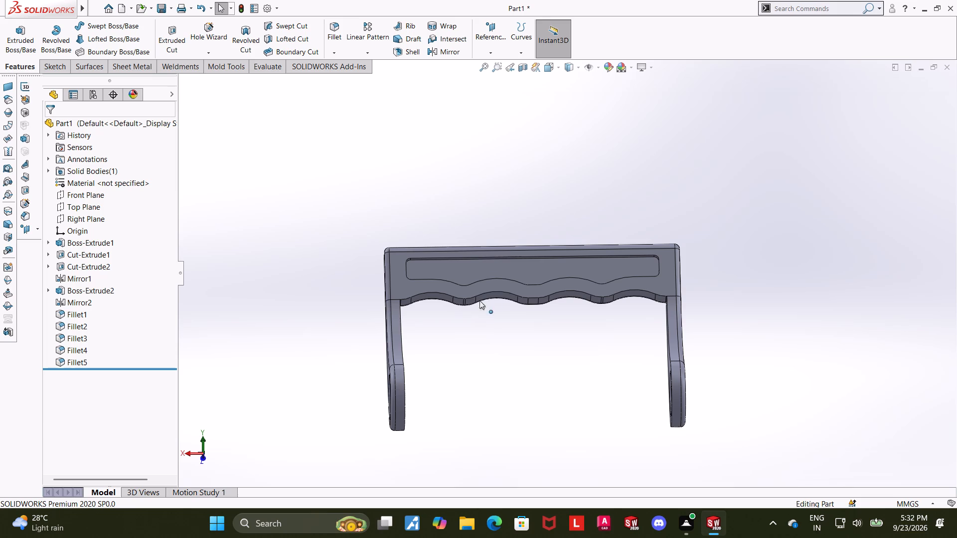
Apply a symmetric 1 mm fillet to the edge loops of the scalloped recesses on both faces of the handle block.
click(331, 24)
middle_drag(601, 317, 594, 418)
middle_drag(590, 431, 590, 455)
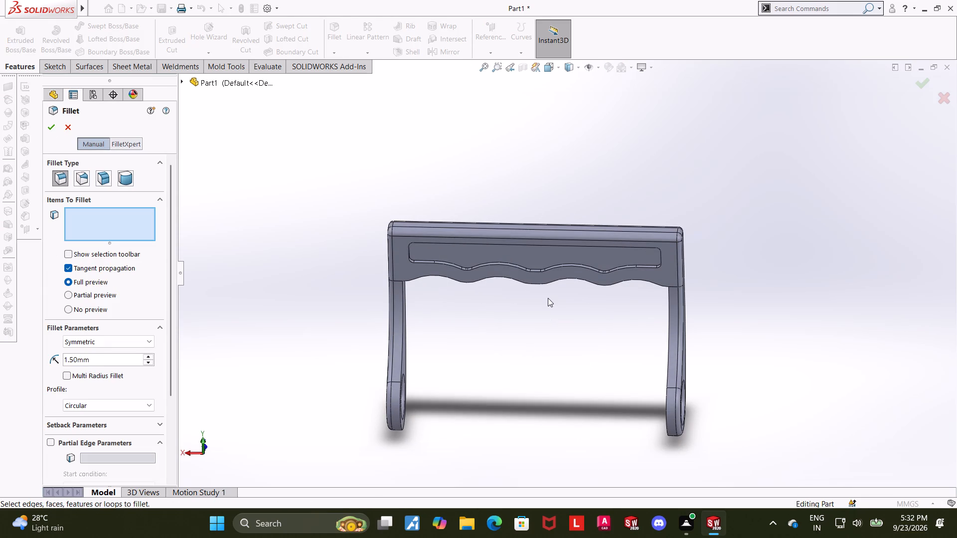
scroll(585, 193, down, 3)
middle_drag(450, 359, 418, 336)
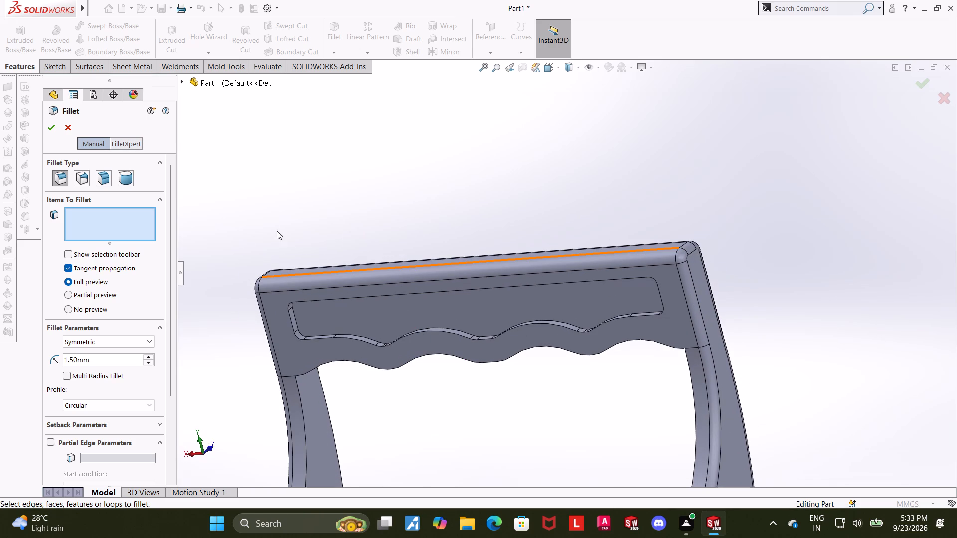
click(104, 359)
drag(104, 359, 52, 357)
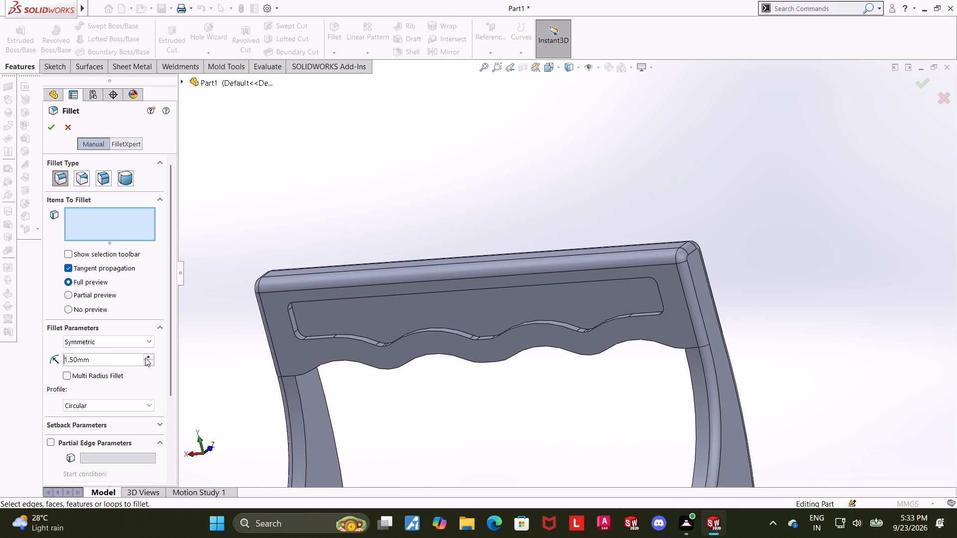
drag(126, 360, 20, 357)
key(1)
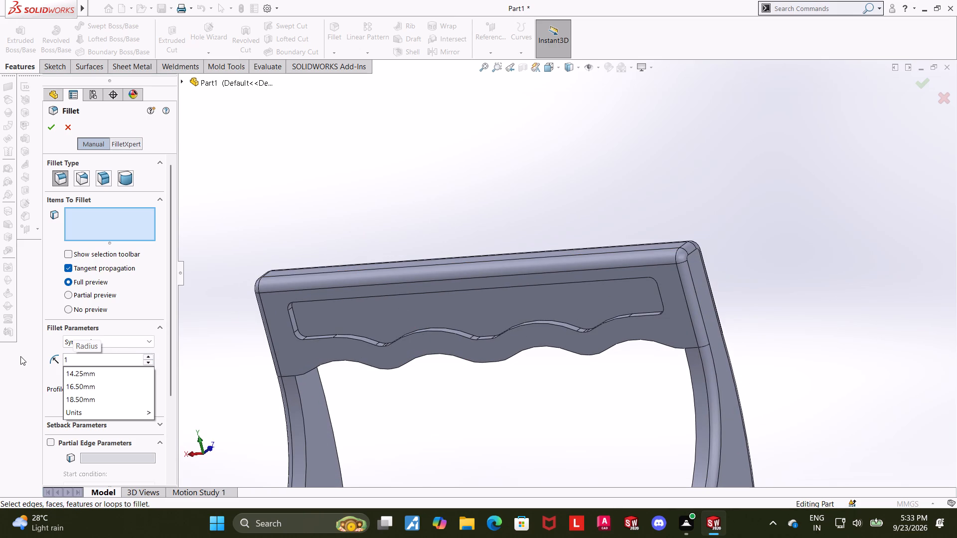
key(Return)
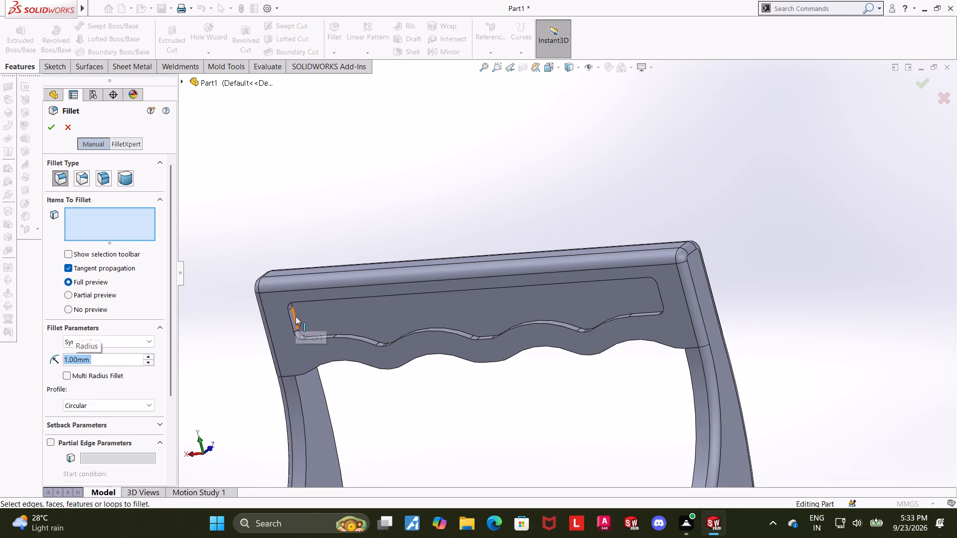
click(296, 316)
middle_drag(314, 363, 531, 349)
scroll(334, 320, up, 4)
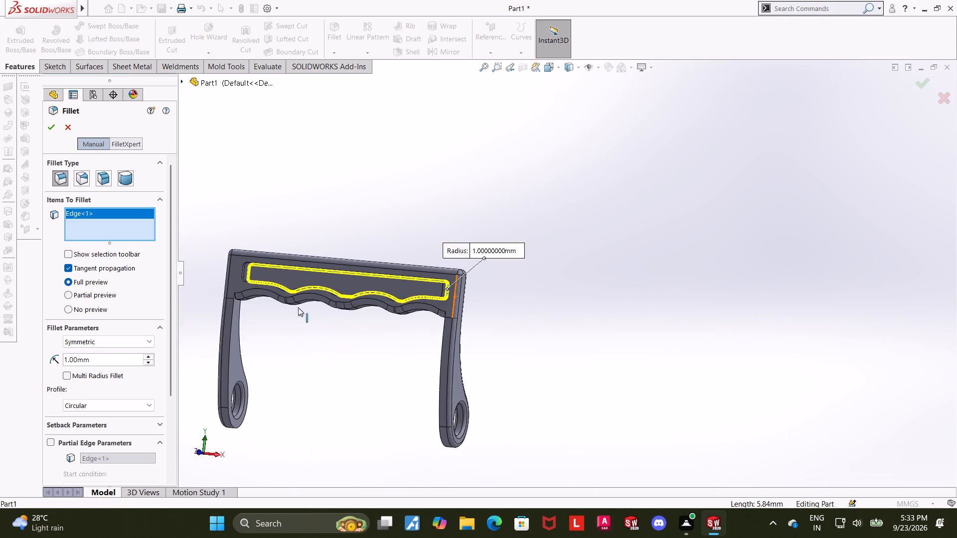
scroll(300, 258, down, 6)
middle_drag(267, 307, 255, 310)
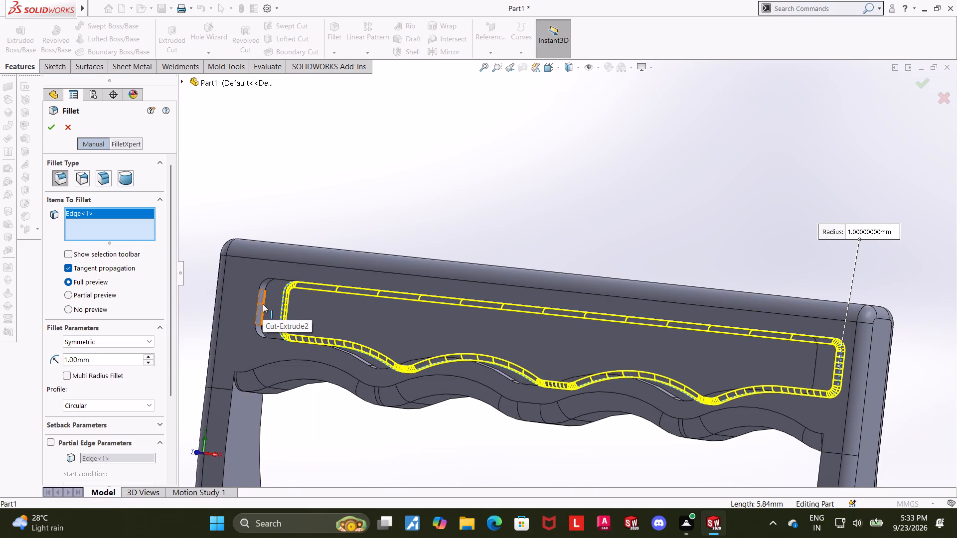
scroll(263, 303, down, 4)
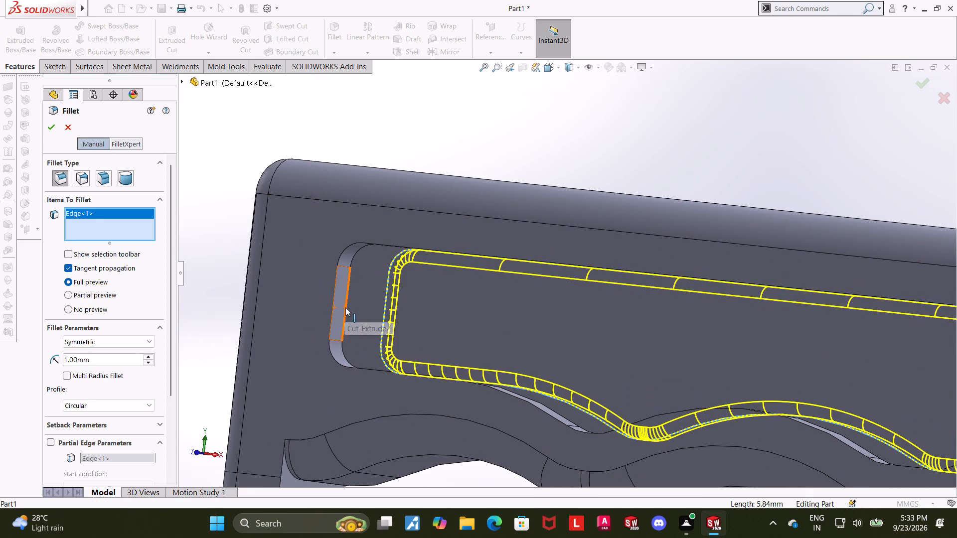
click(345, 307)
click(52, 130)
Examine the filleted recess, the scalloped grip and the two end arms of the whole handle.
scroll(353, 298, up, 6)
scroll(800, 352, up, 1)
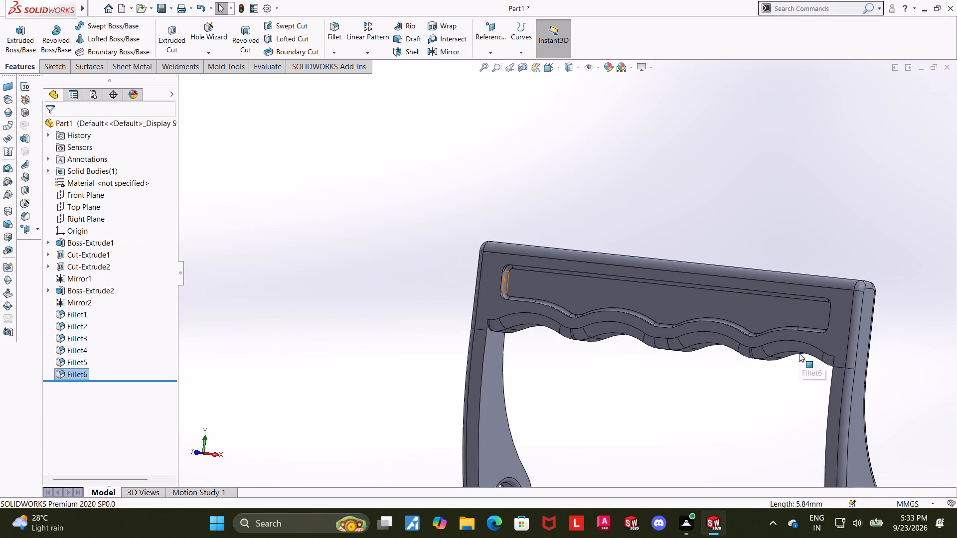
middle_drag(790, 357, 563, 328)
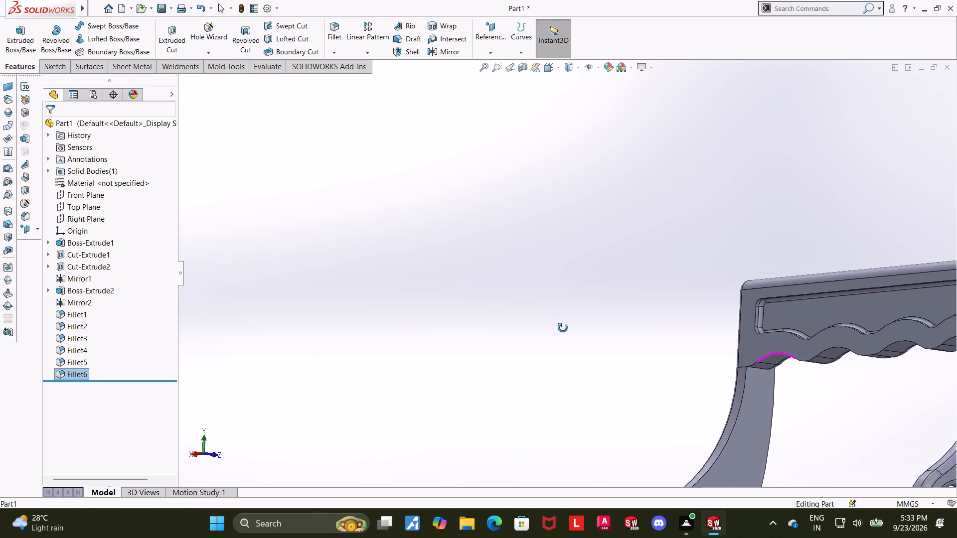
middle_drag(563, 328, 578, 349)
scroll(593, 357, up, 9)
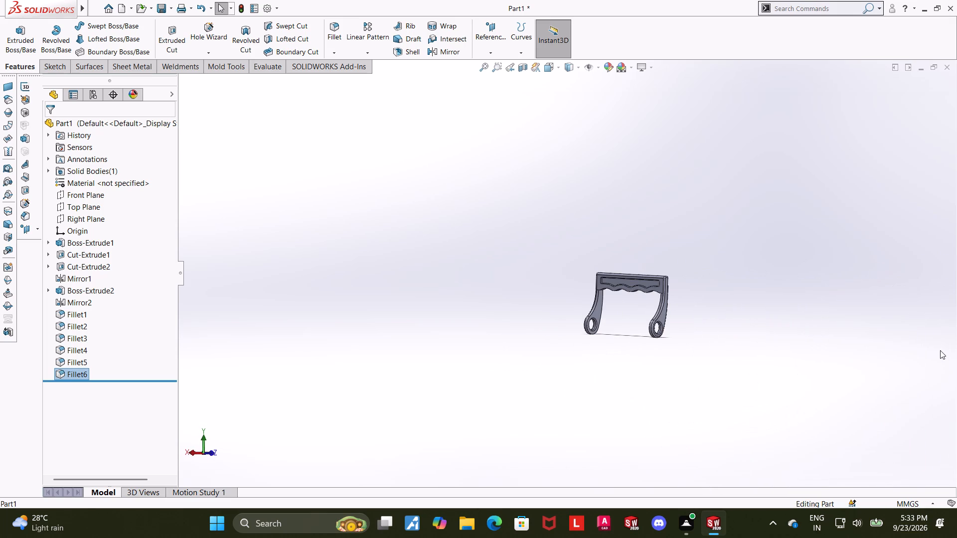
scroll(644, 284, down, 6)
scroll(657, 342, down, 3)
middle_drag(731, 352, 740, 353)
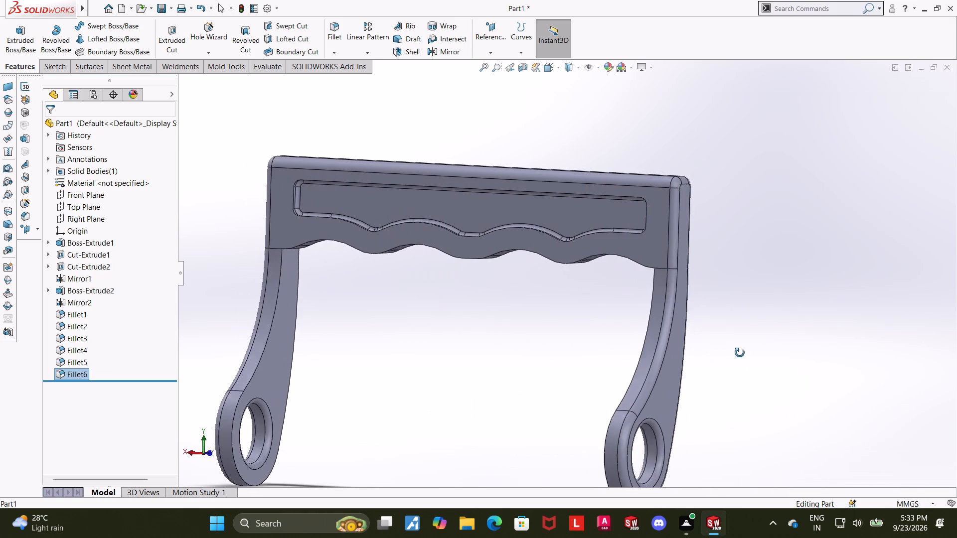
middle_drag(740, 353, 738, 353)
scroll(739, 351, up, 2)
scroll(552, 379, down, 1)
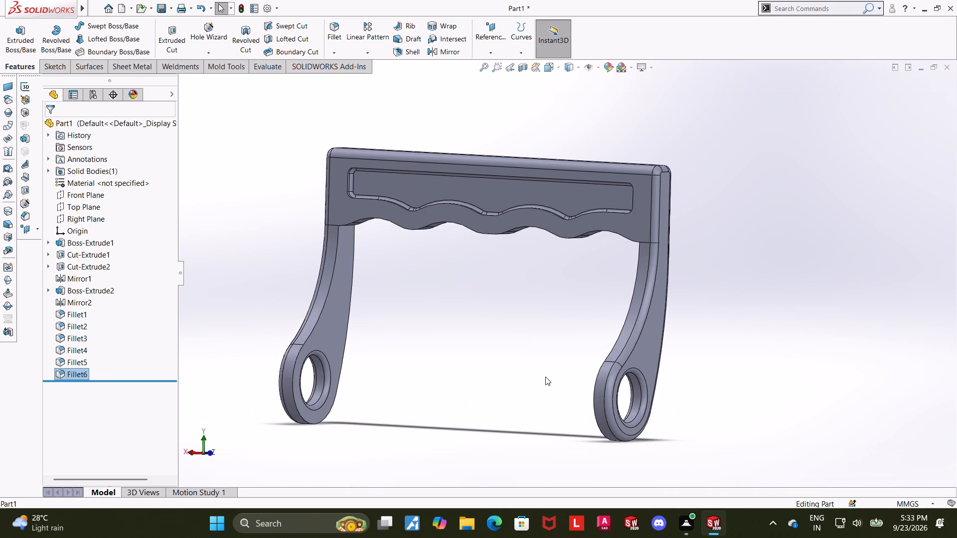
middle_drag(540, 373, 541, 379)
scroll(541, 378, up, 1)
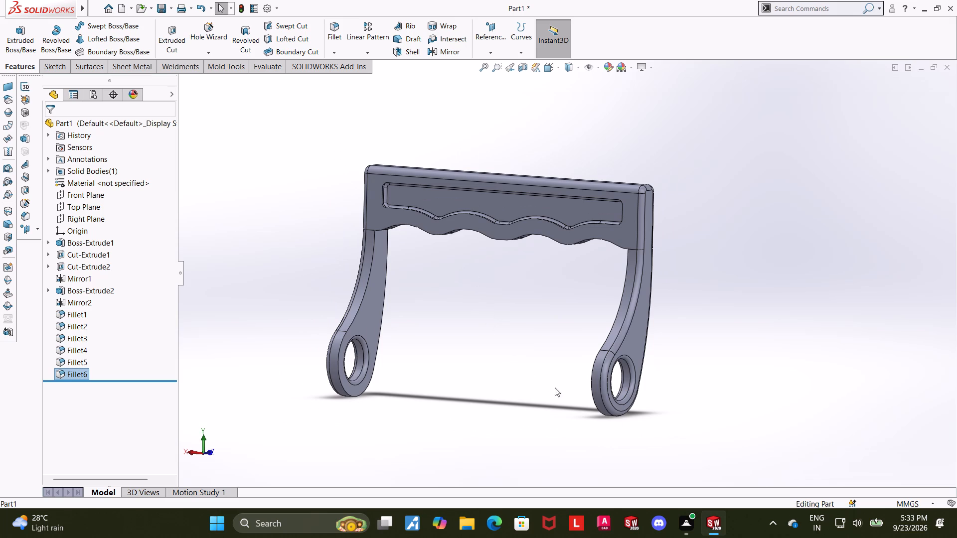
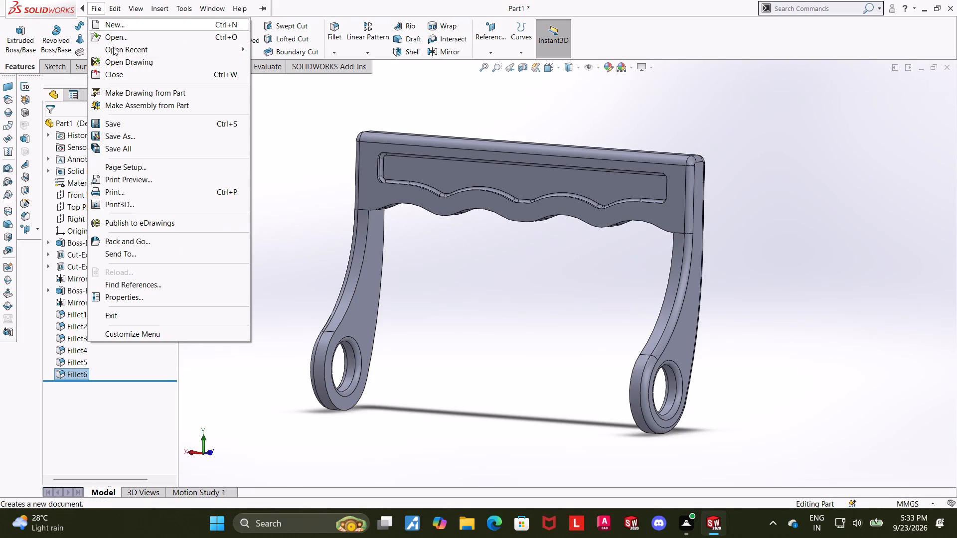
Save the part in the Downloads folder as a SOLIDWORKS part named "Titan contour handle".
click(130, 135)
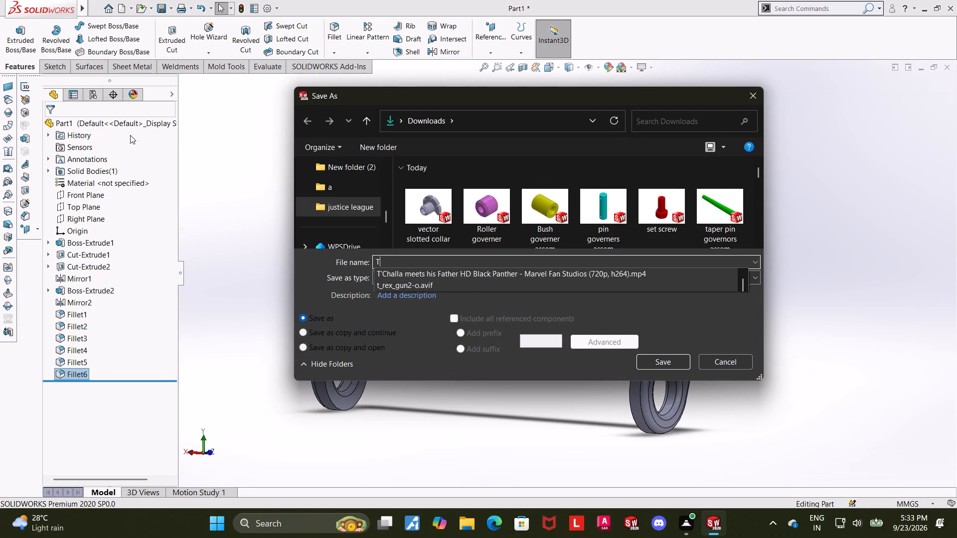
key(BackSpace)
key(space)
text(contour handle)
key(space)
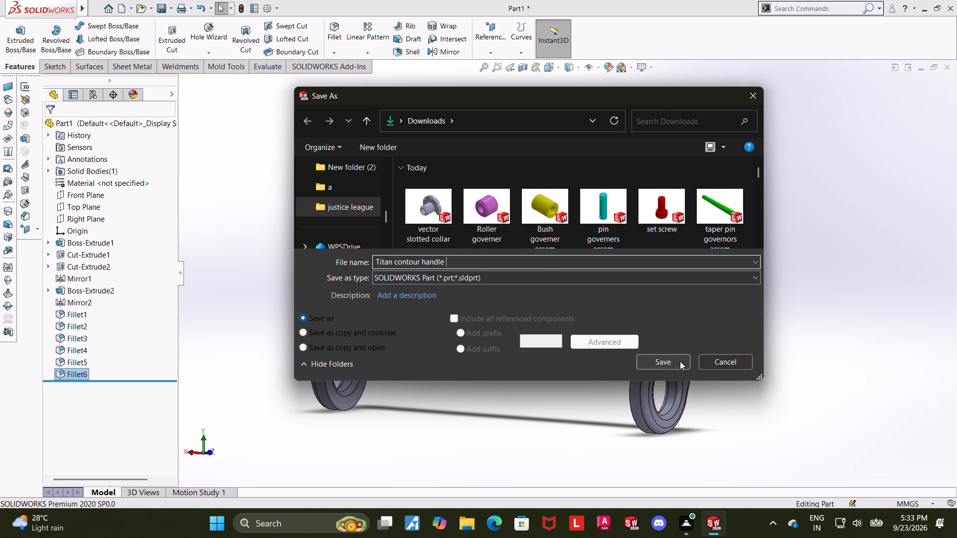
click(680, 361)
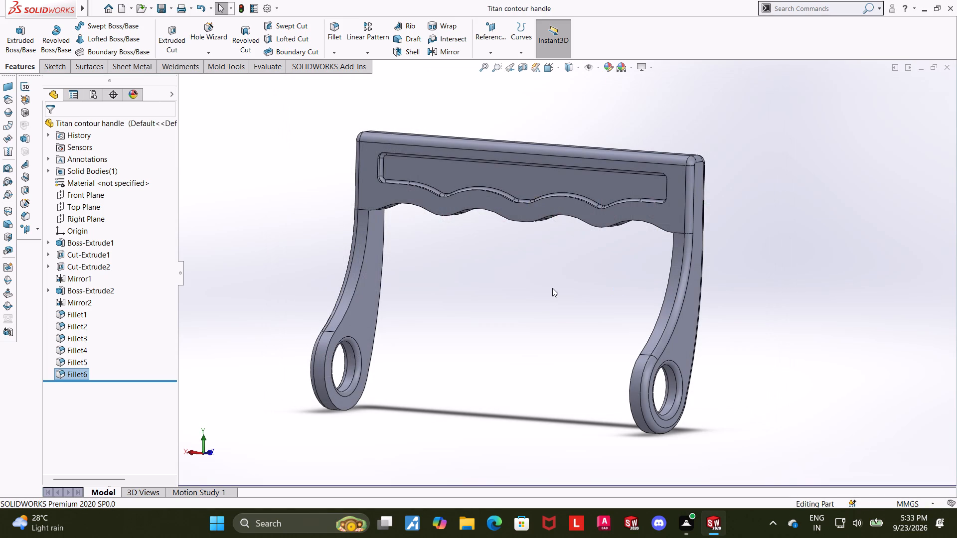
Export the handle in isometric view as a PDF named "Titan contour handle" in the Downloads folder.
key(ctrl+7)
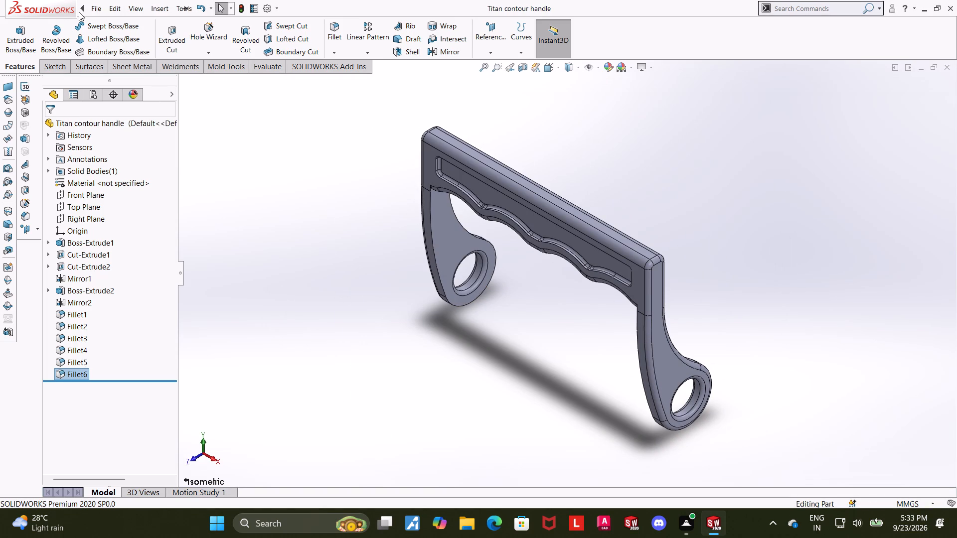
click(128, 132)
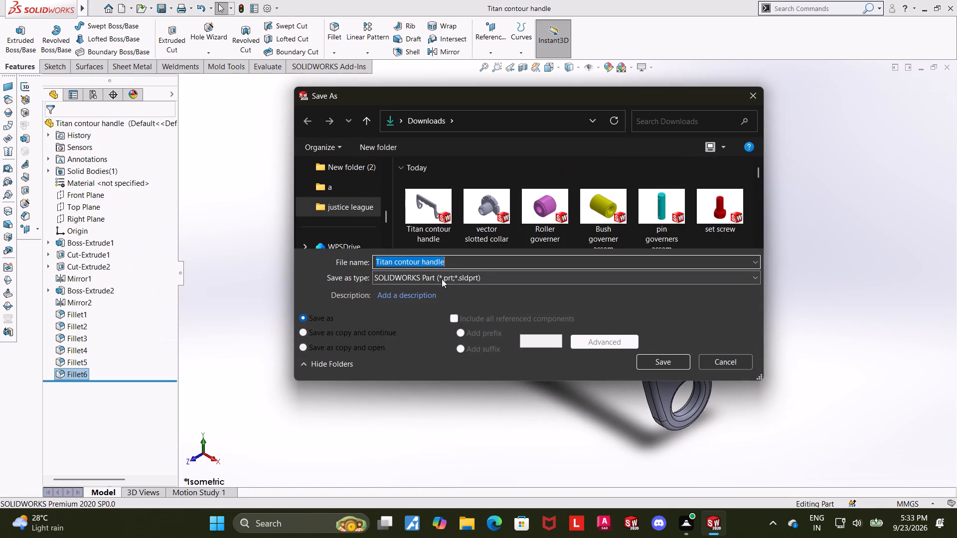
click(442, 279)
click(478, 79)
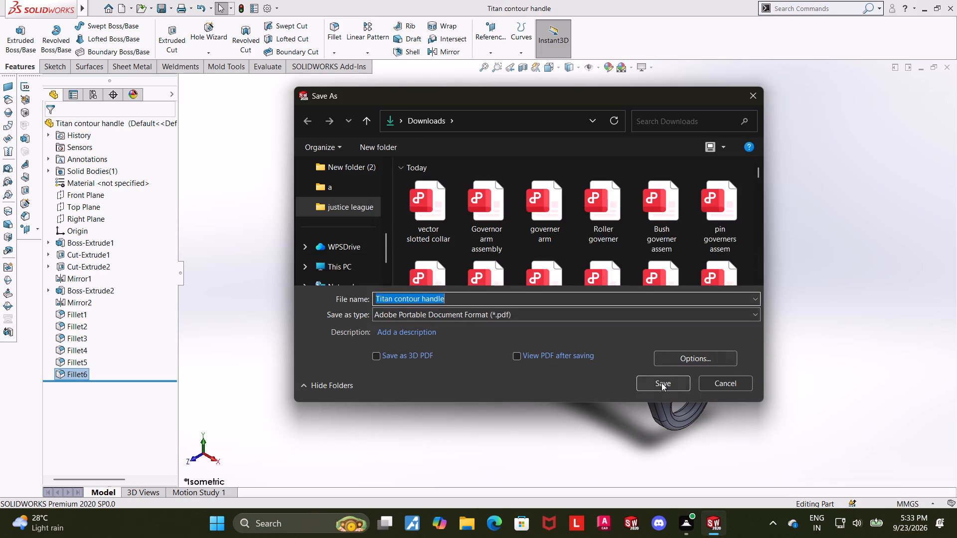
click(661, 383)
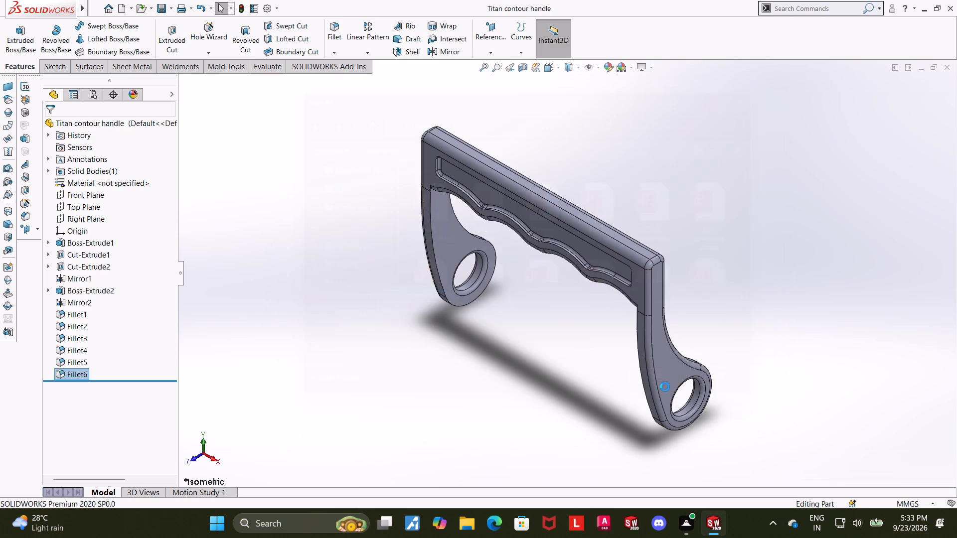